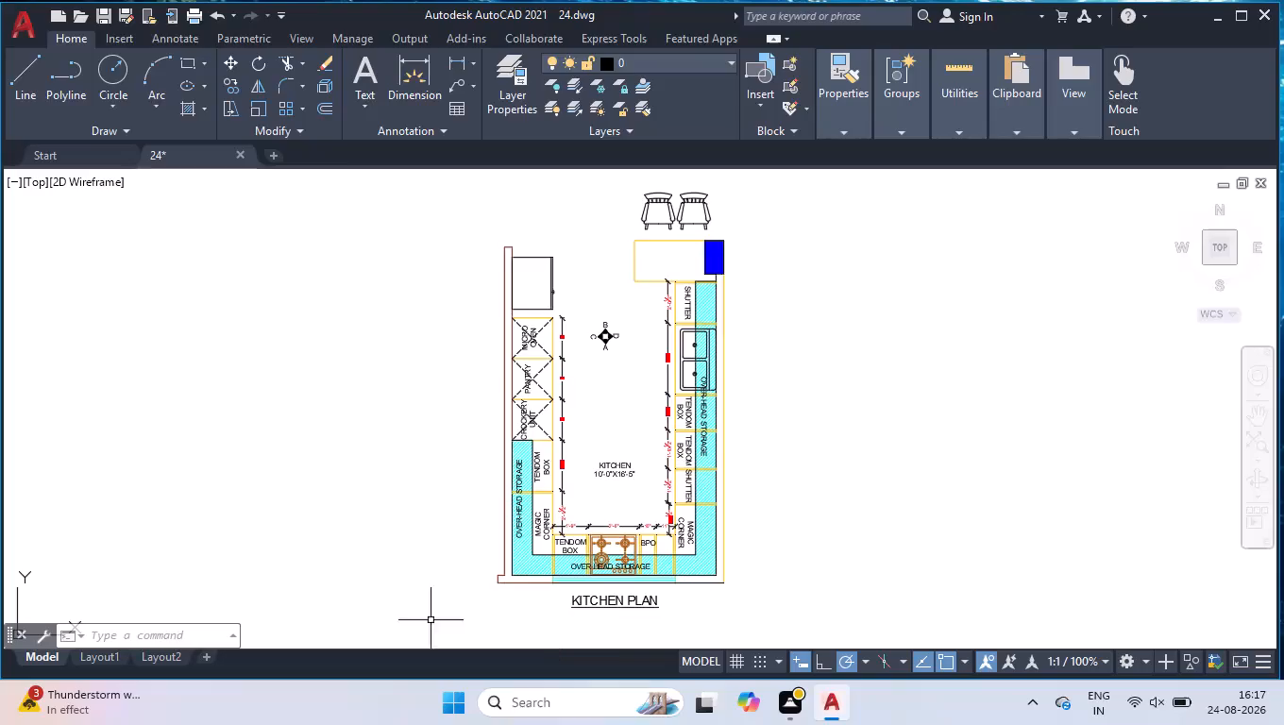
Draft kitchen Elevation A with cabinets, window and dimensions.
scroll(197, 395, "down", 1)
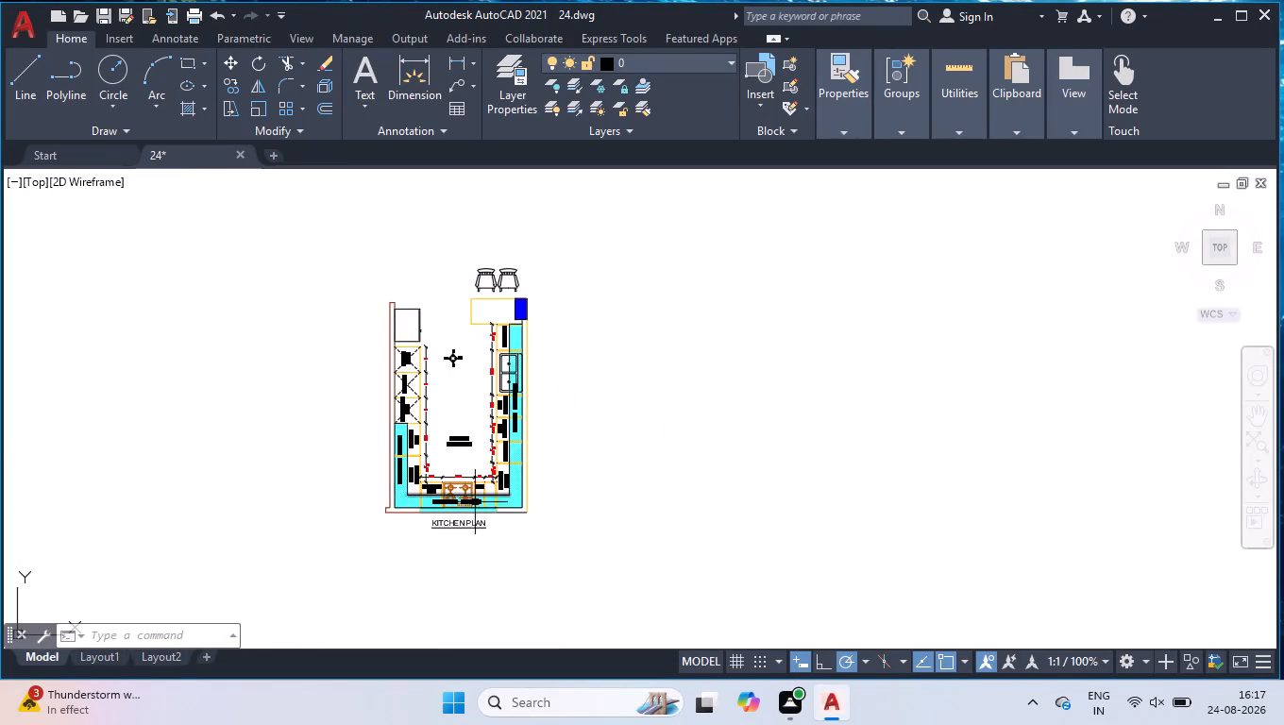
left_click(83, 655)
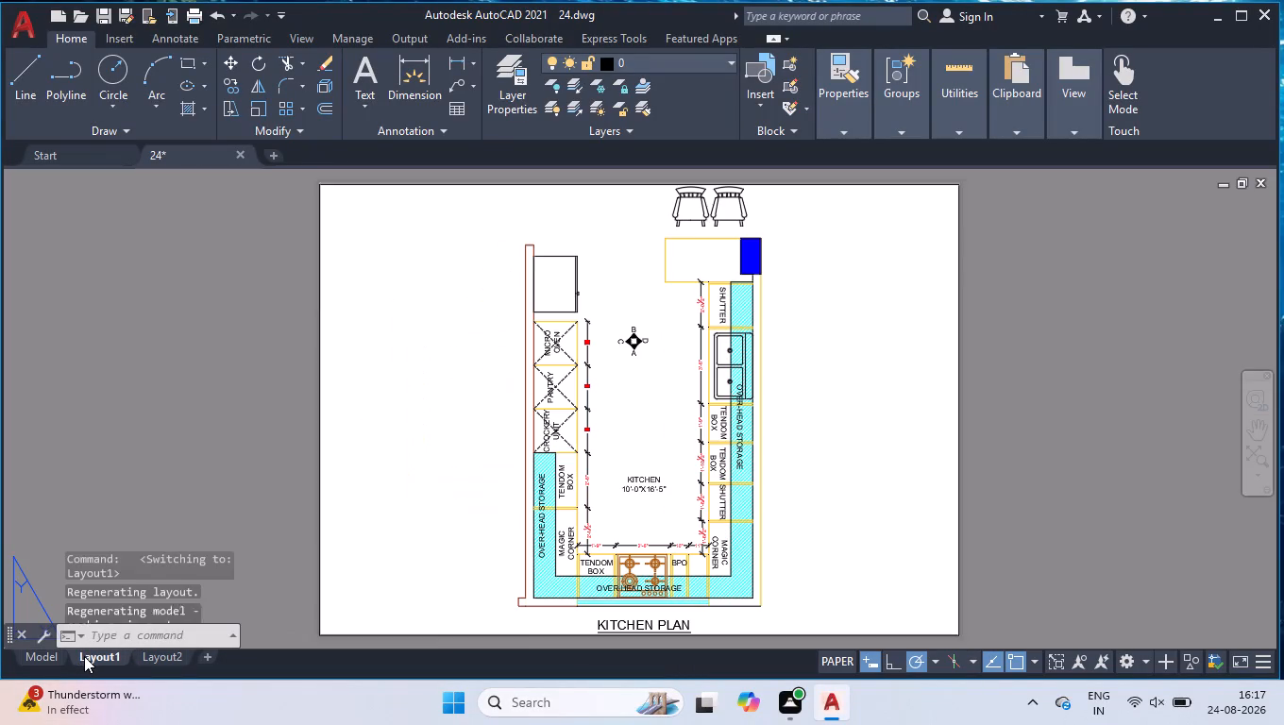
Close the kitchen plan drawing 24.dwg without saving its changes.
left_click(102, 149)
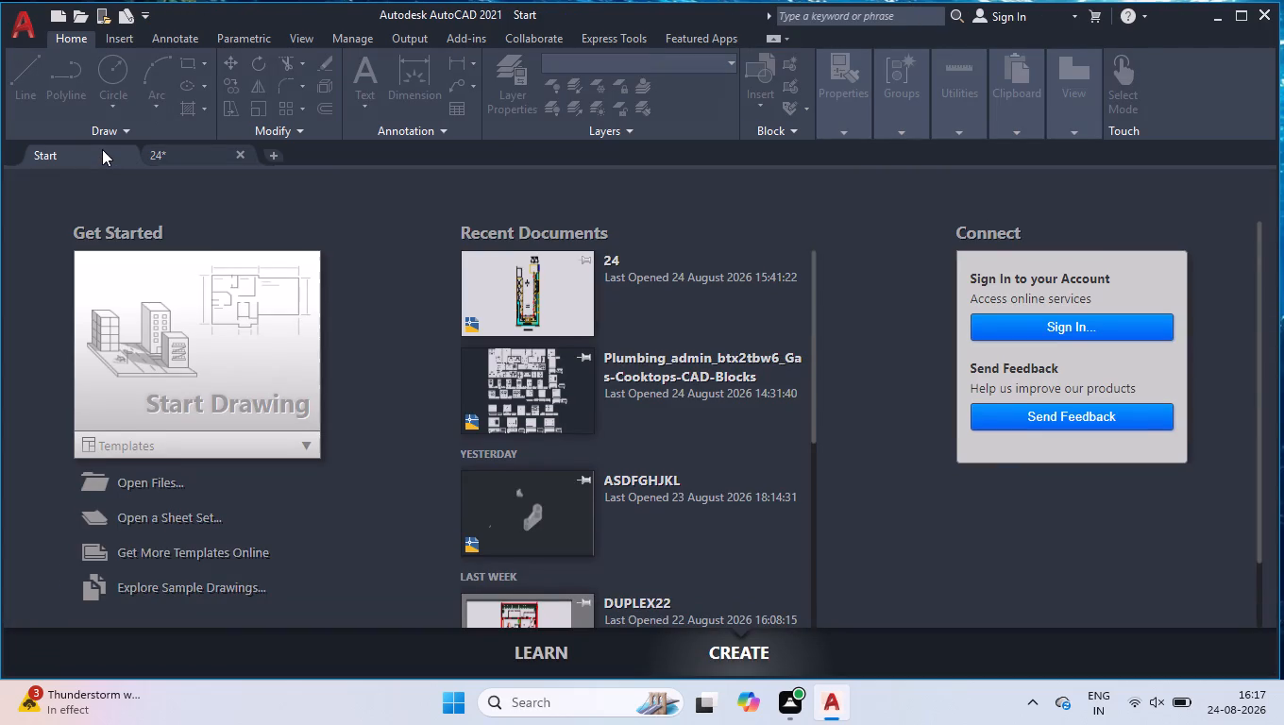
left_click(238, 157)
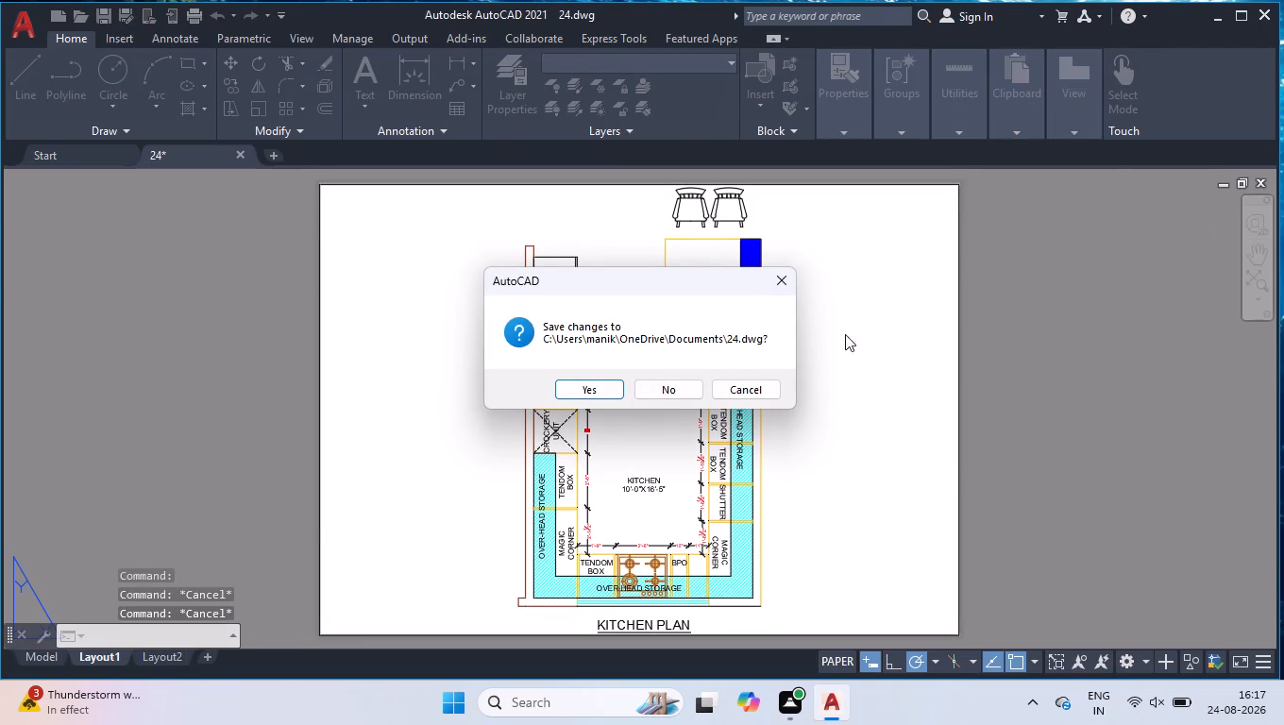
left_click(667, 395)
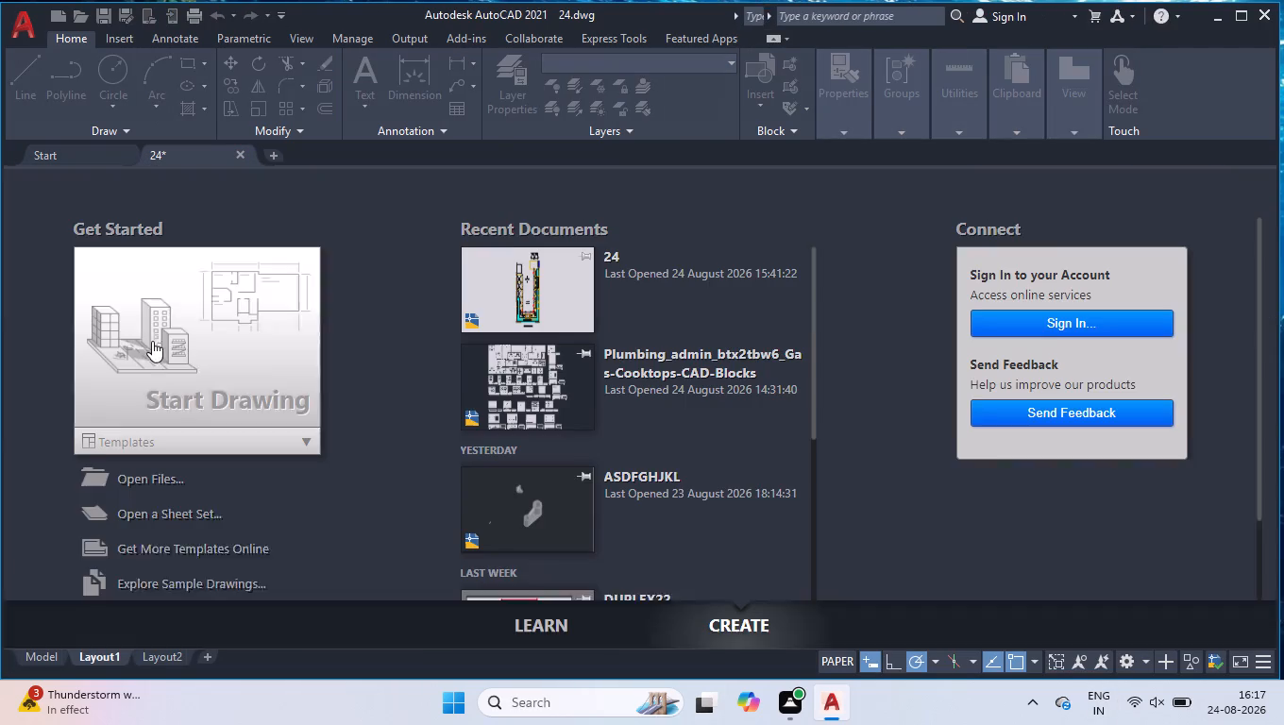
Start a new blank drawing and turn off its grid display.
left_click(235, 328)
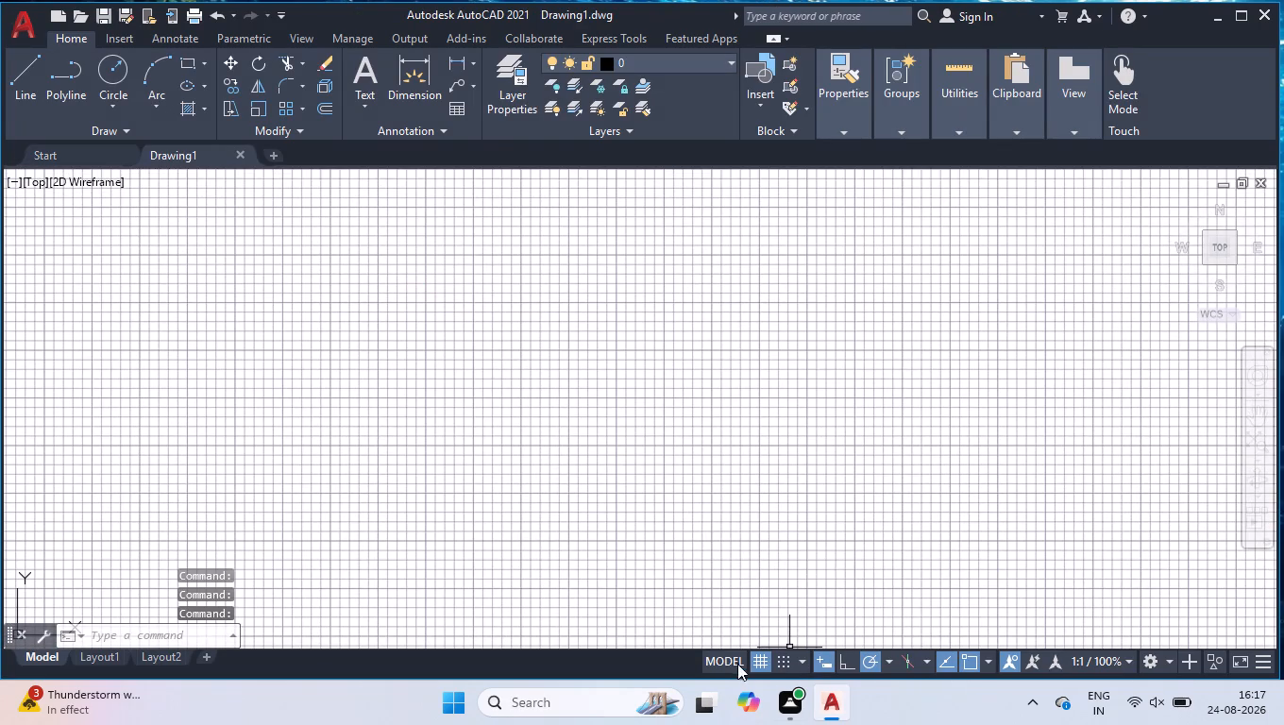
left_click(755, 662)
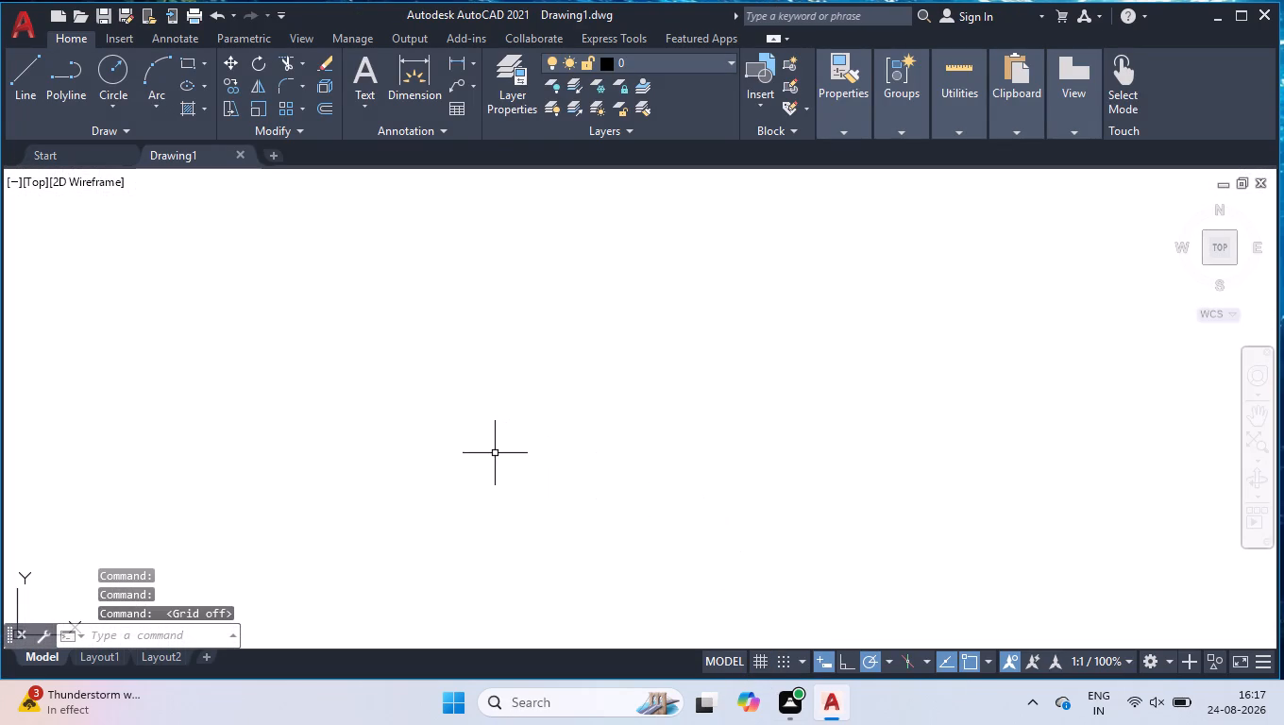
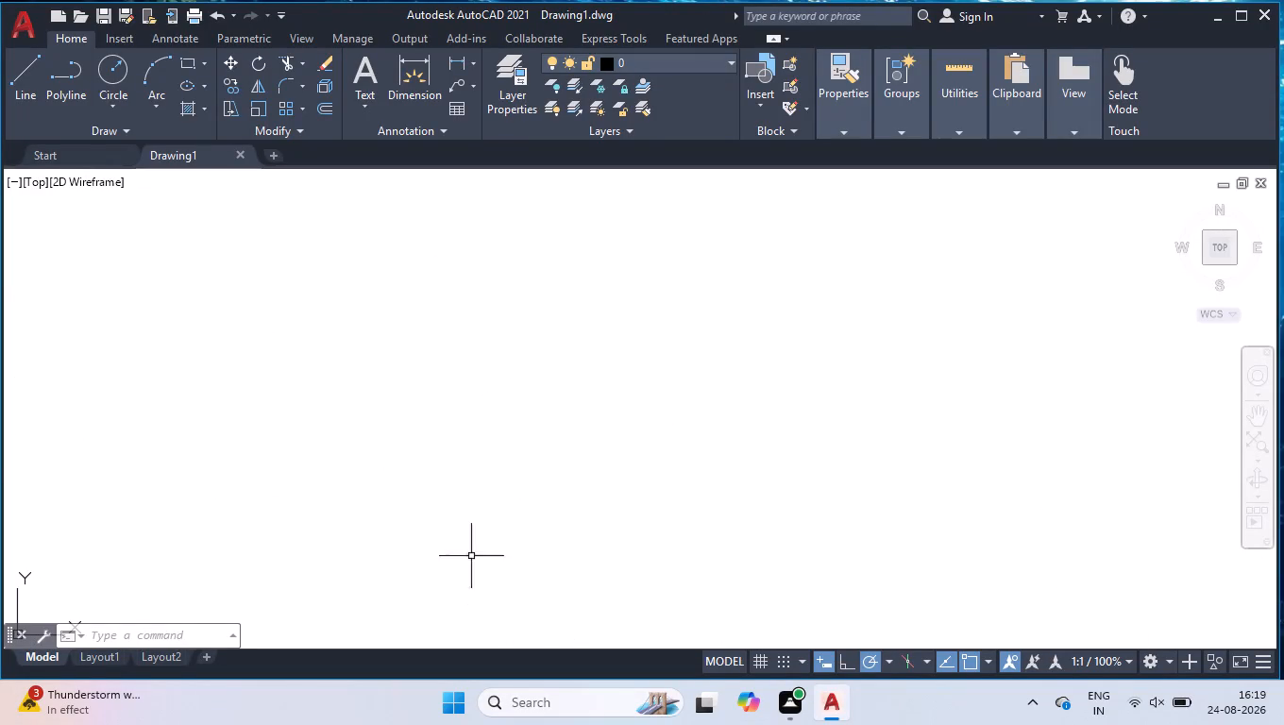
Configure the drawing units to Engineering length with 0'-0.0" precision and an insertion scale in inches.
key("u")
key("n")
key("Return")
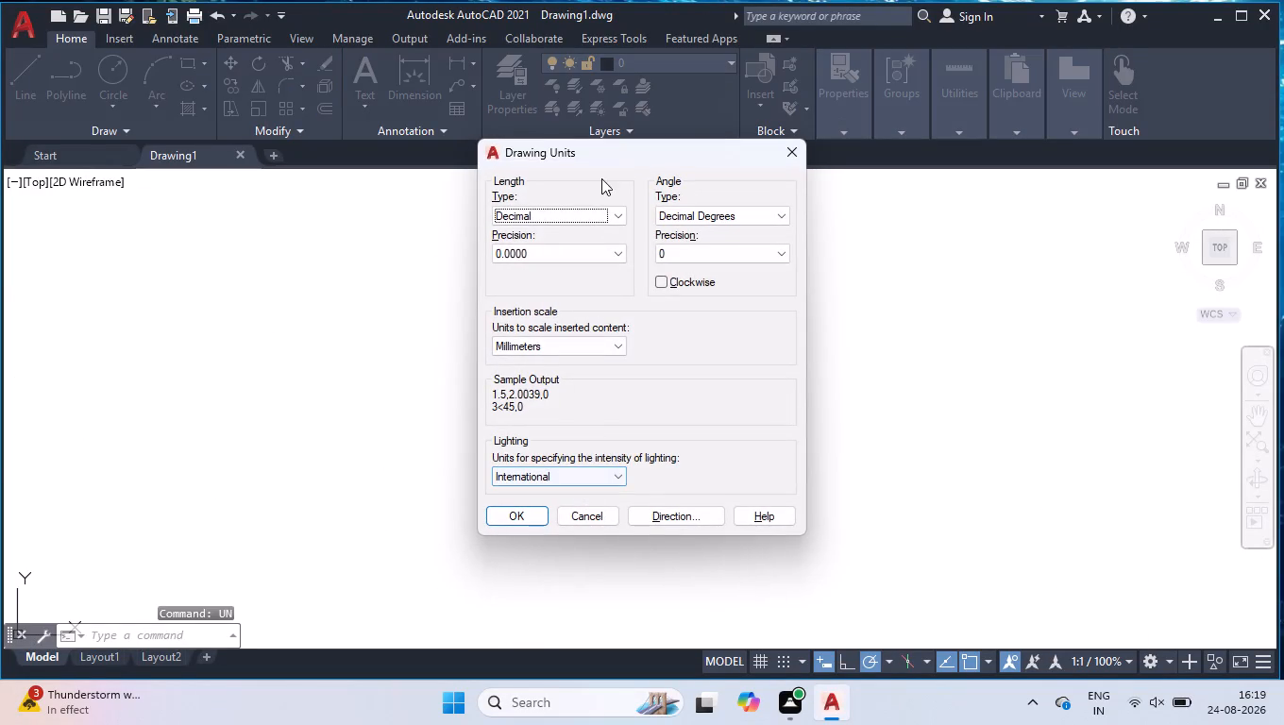
left_click(568, 214)
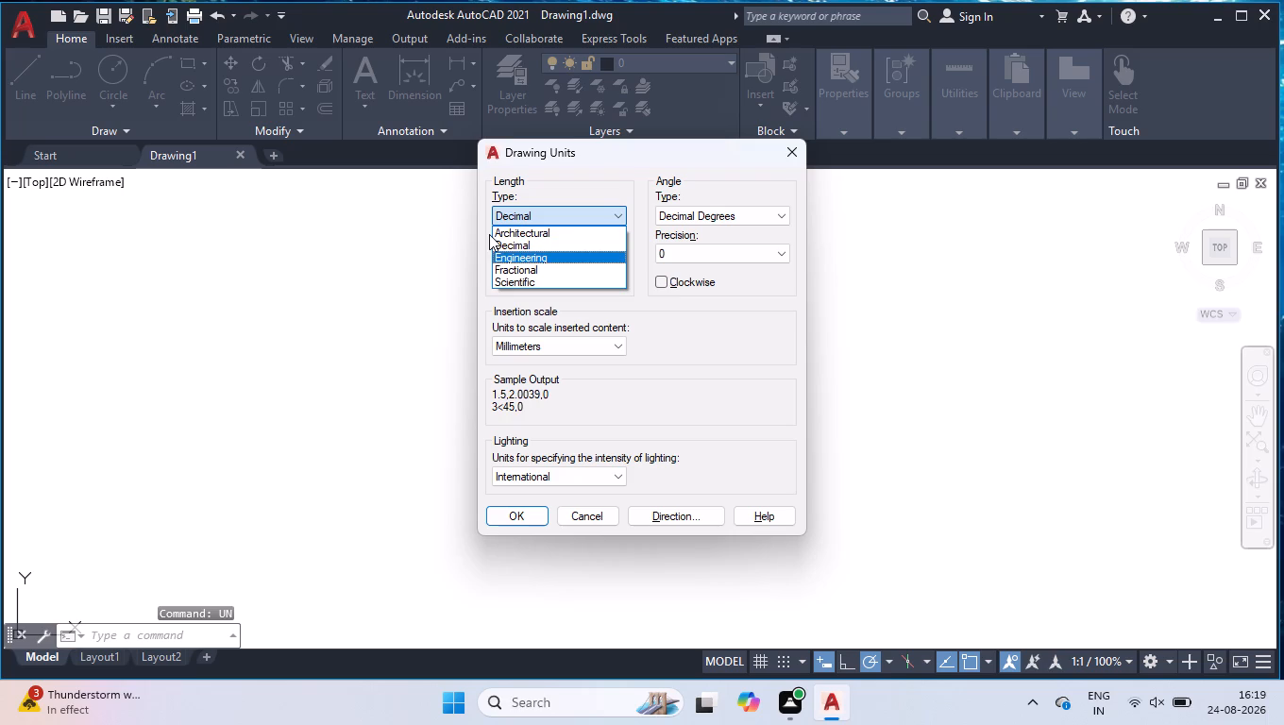
left_click(516, 259)
left_click(523, 254)
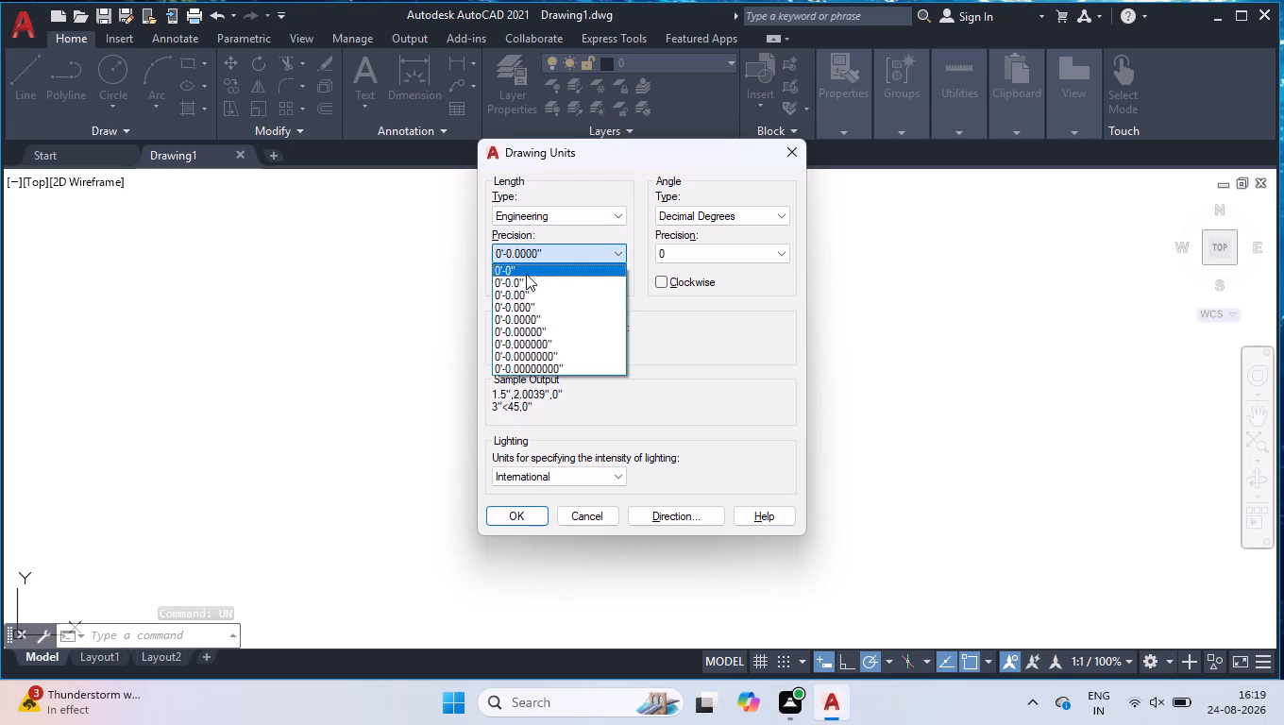
left_click(526, 282)
left_click(513, 346)
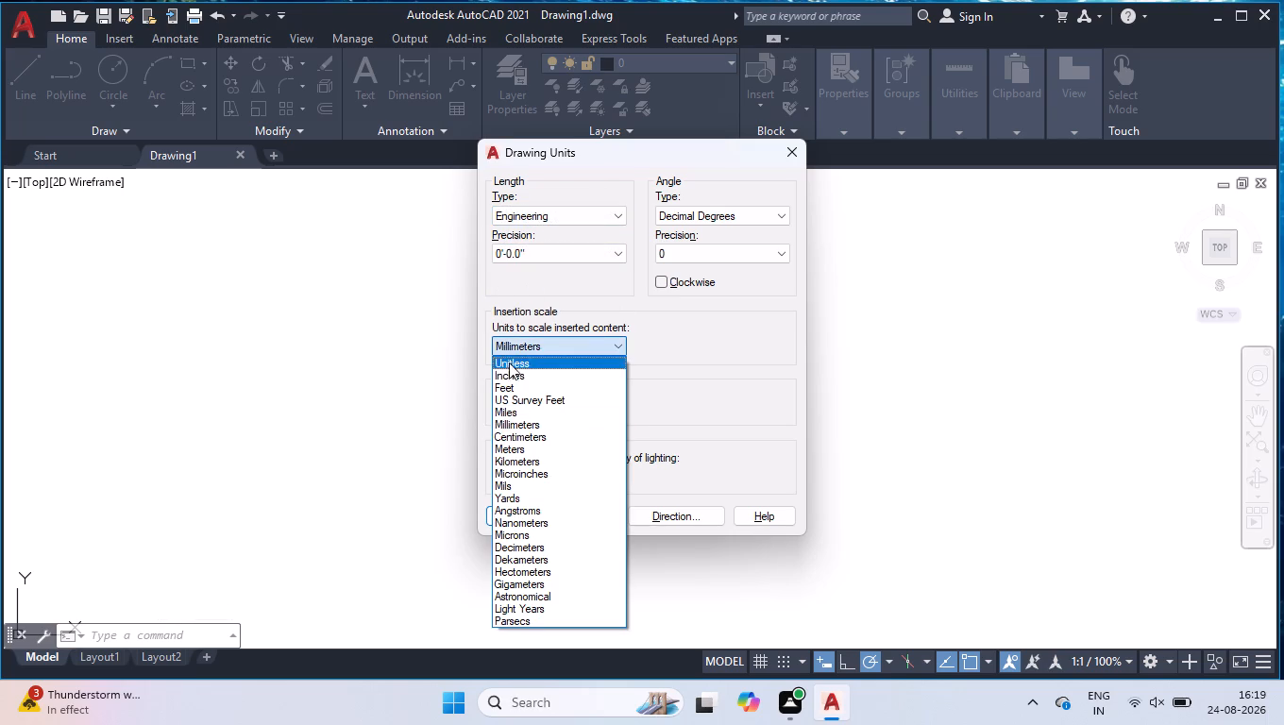
left_click(509, 373)
left_click(491, 515)
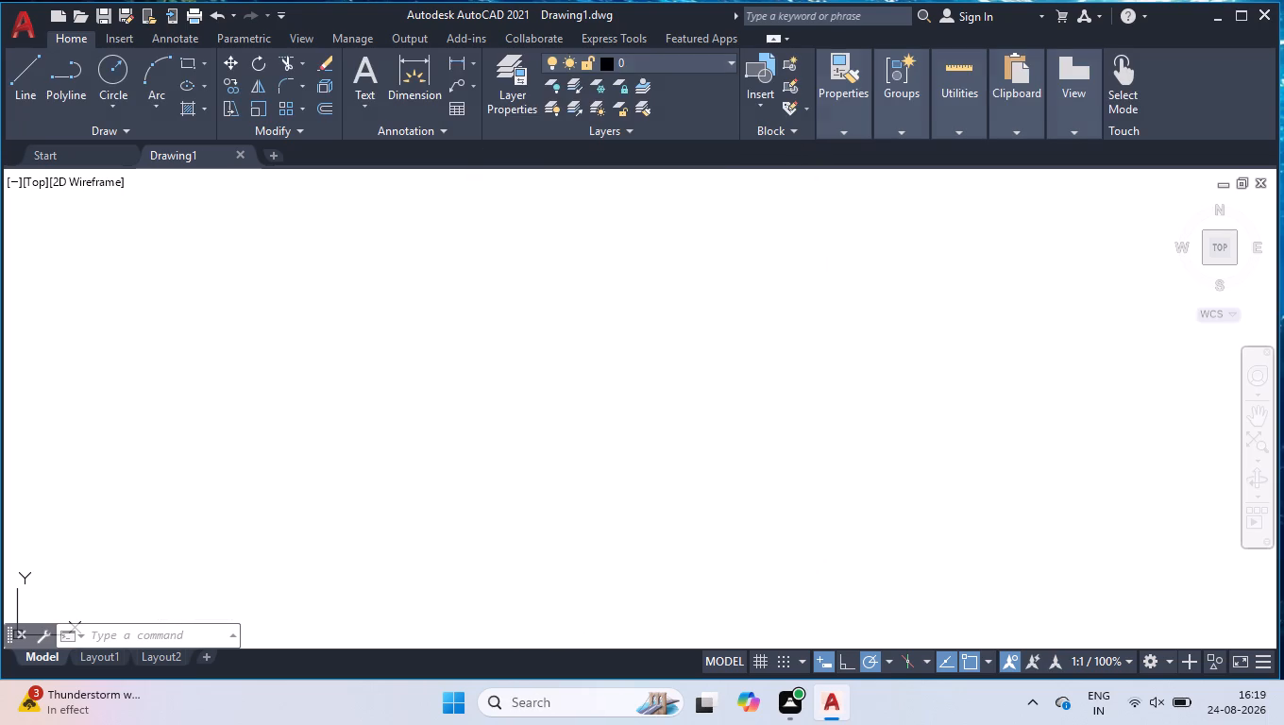
Open the ISO-25 dimension style for modification and enable fixed length extension lines.
key("d")
key("Return")
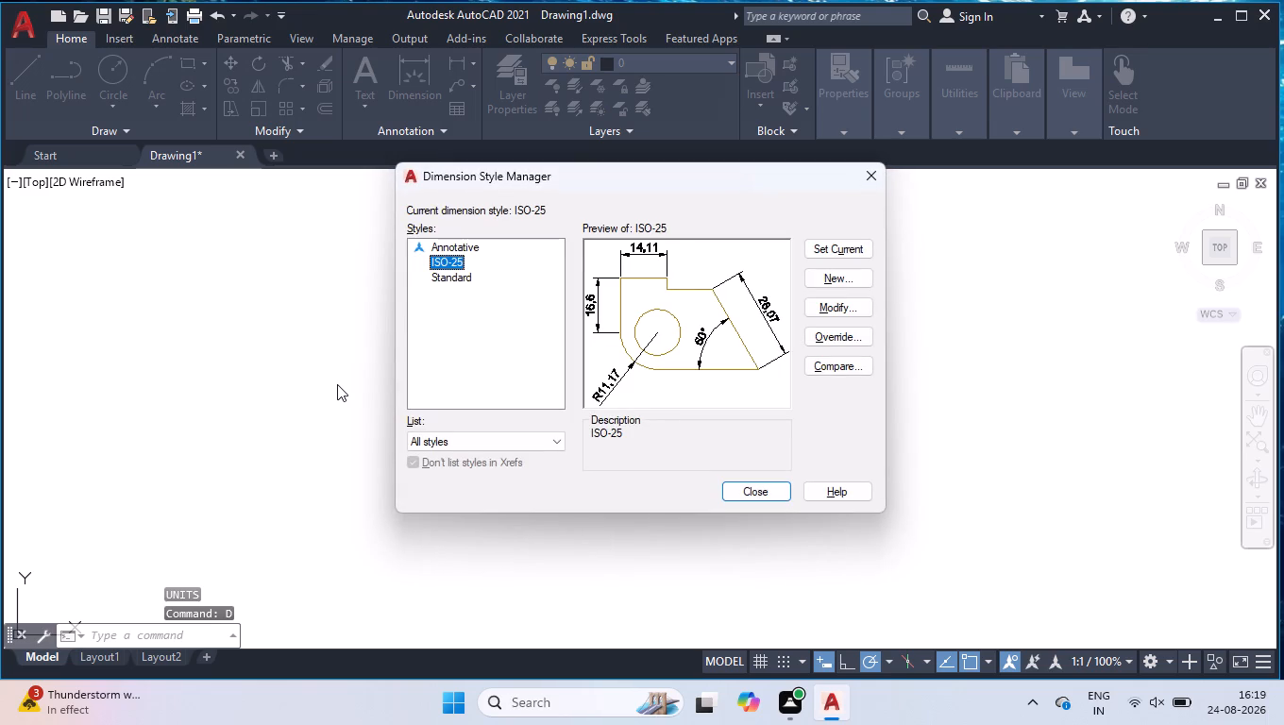
left_click(807, 306)
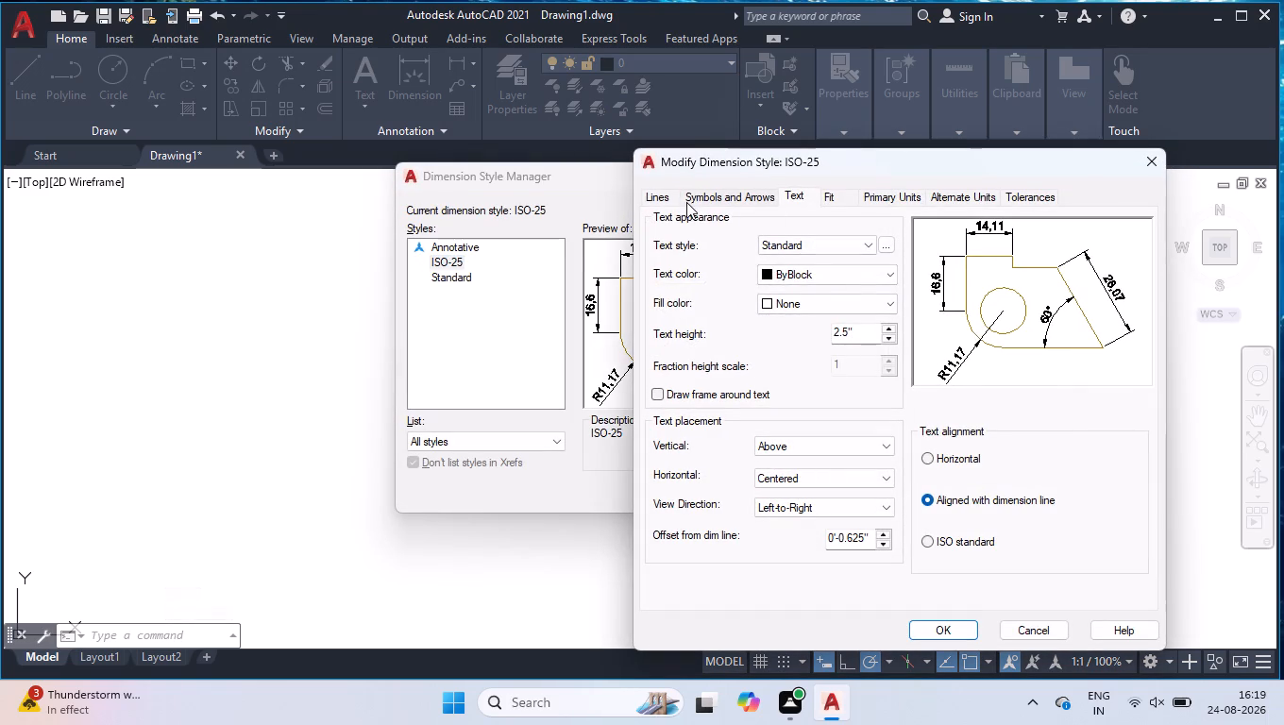
left_click(666, 199)
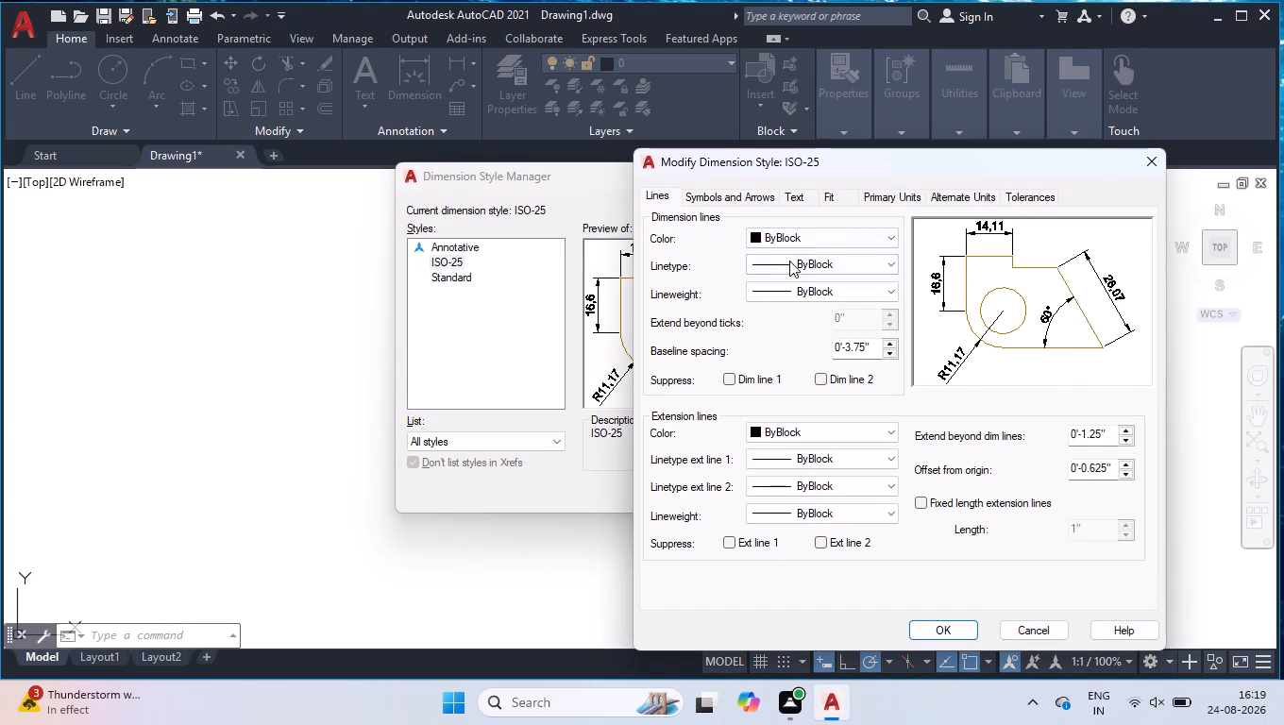
left_click(919, 506)
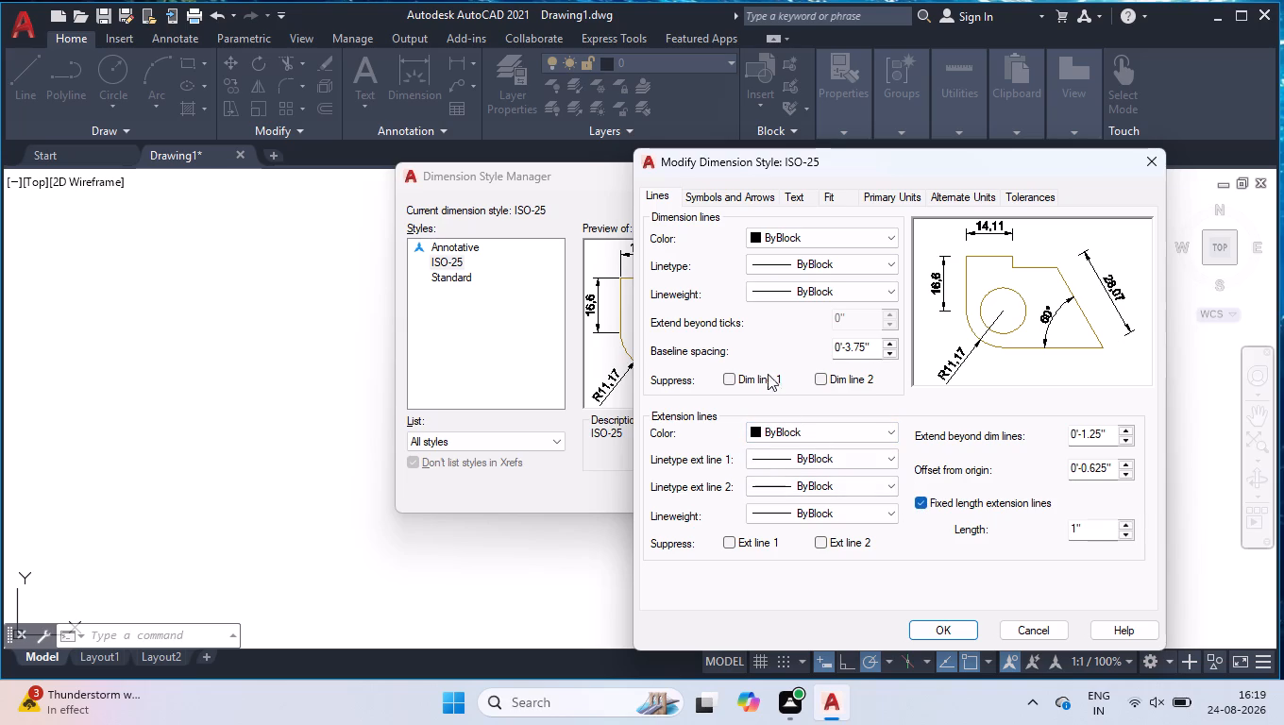
Set the dimension style's first, second and leader arrowheads to Oblique, with an arrow size of 3.
left_click(748, 201)
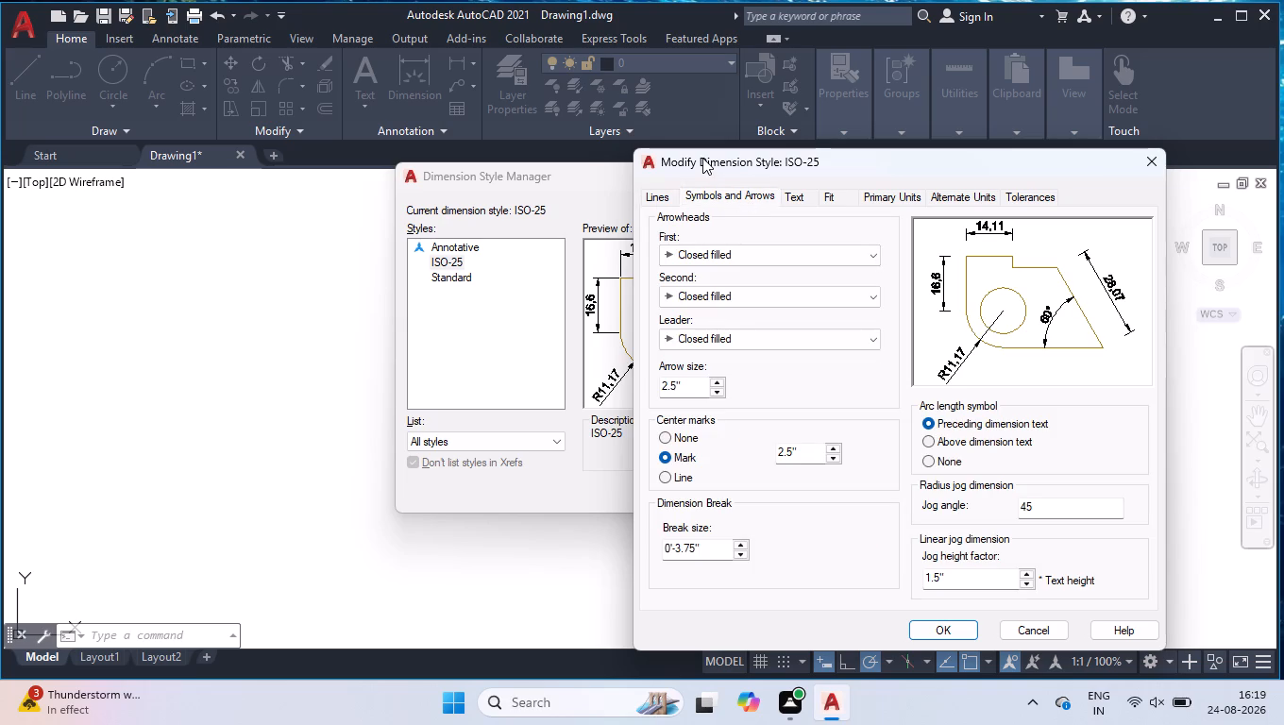
left_click(719, 340)
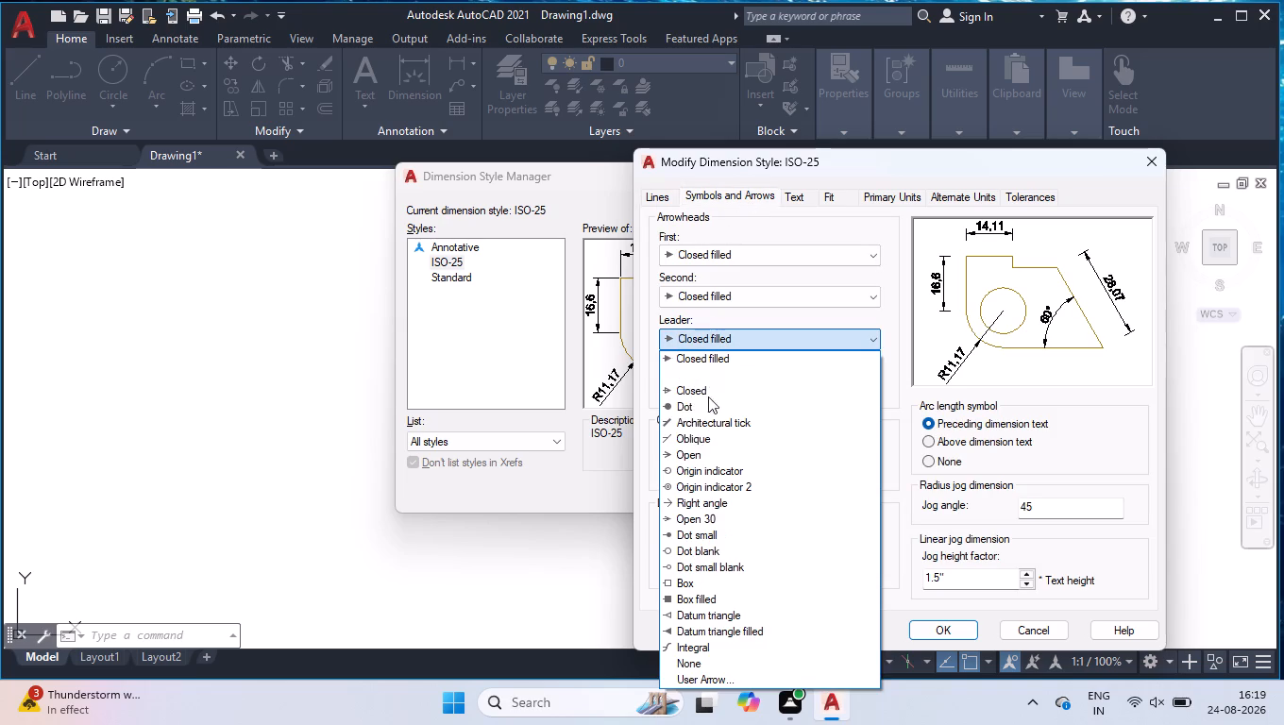
left_click(694, 443)
left_click(696, 243)
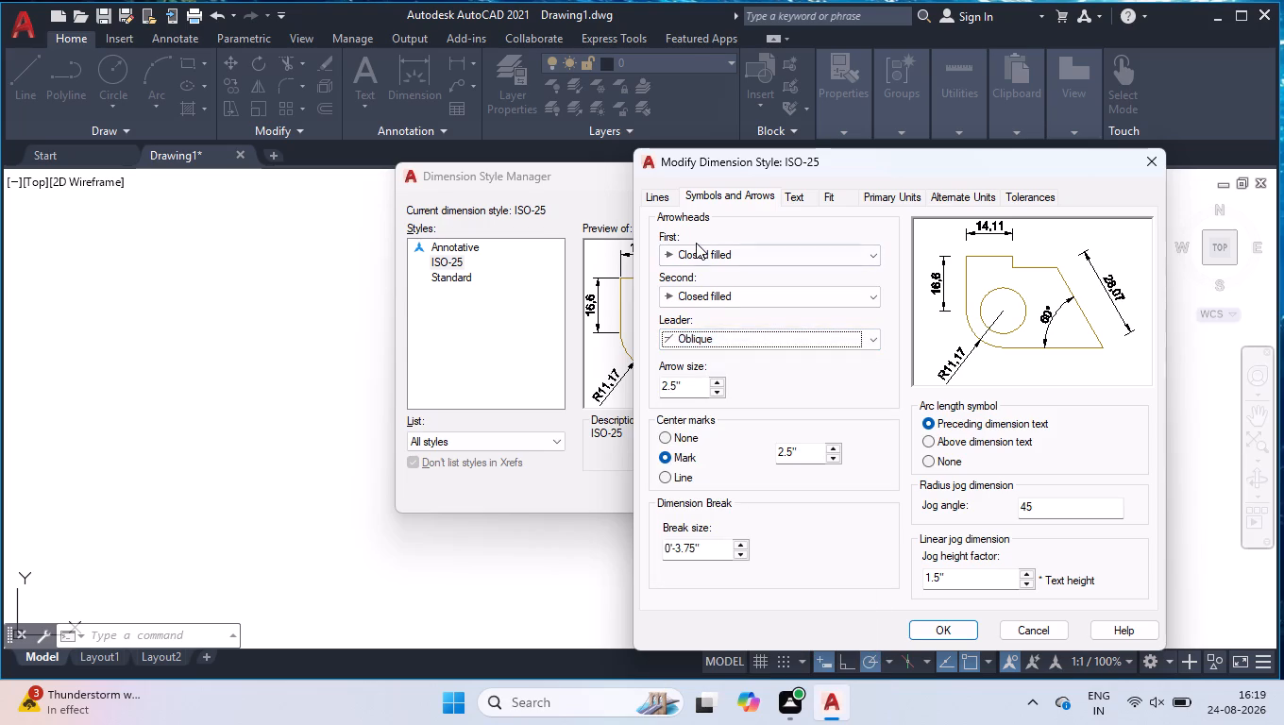
left_click(714, 256)
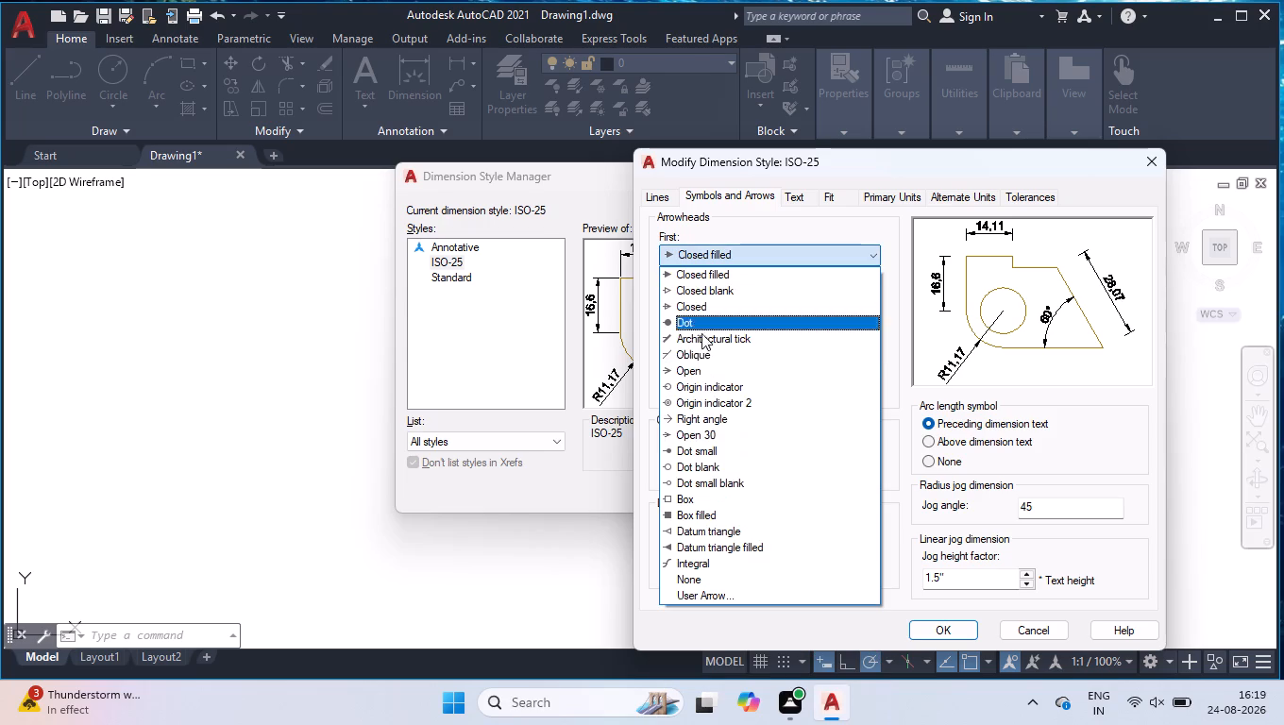
left_click(697, 359)
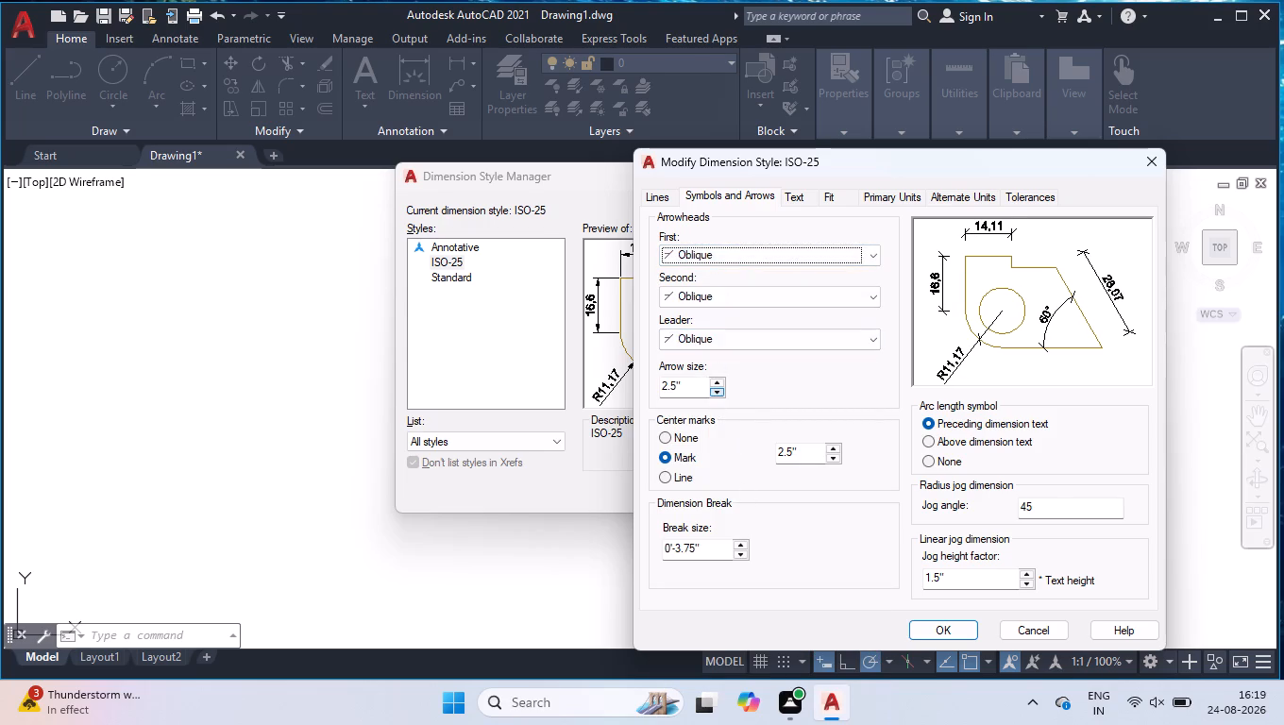
left_click_drag(700, 389, 555, 403)
key("3")
Set the dimension text to red with a height of 4" and centered vertical placement.
left_click(787, 201)
left_click(739, 206)
left_click(757, 188)
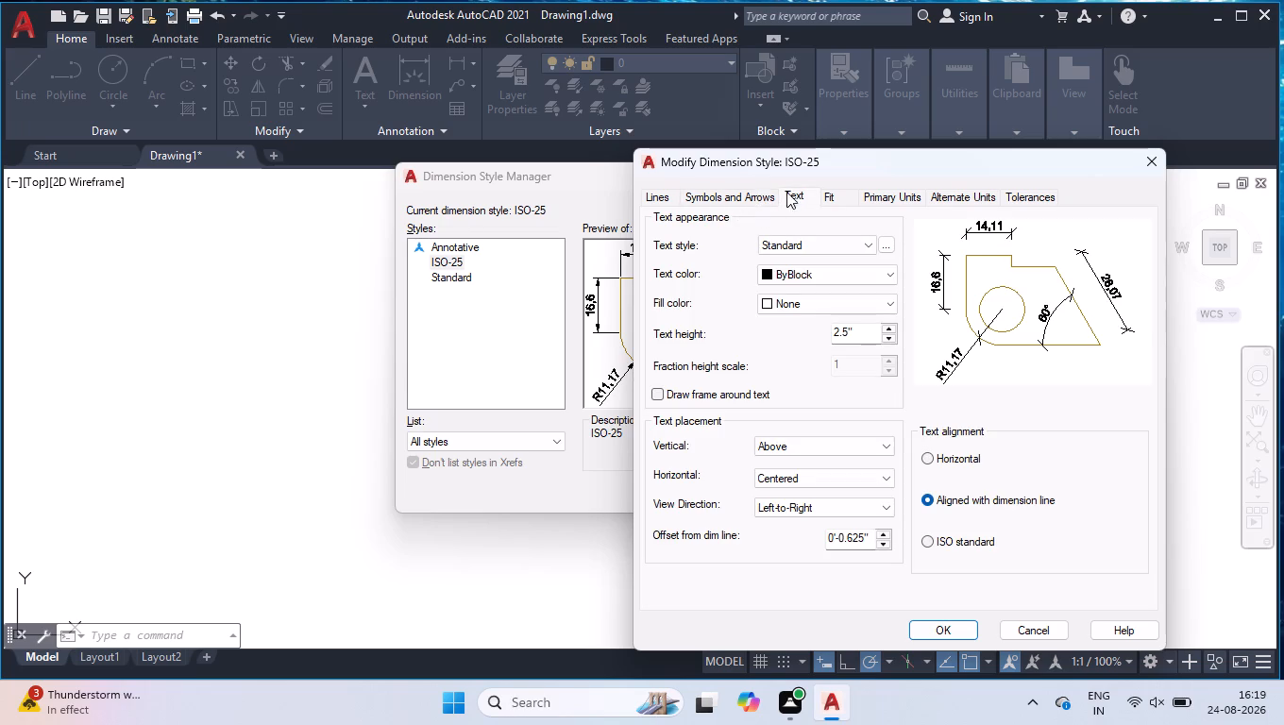
left_click(762, 192)
left_click(793, 189)
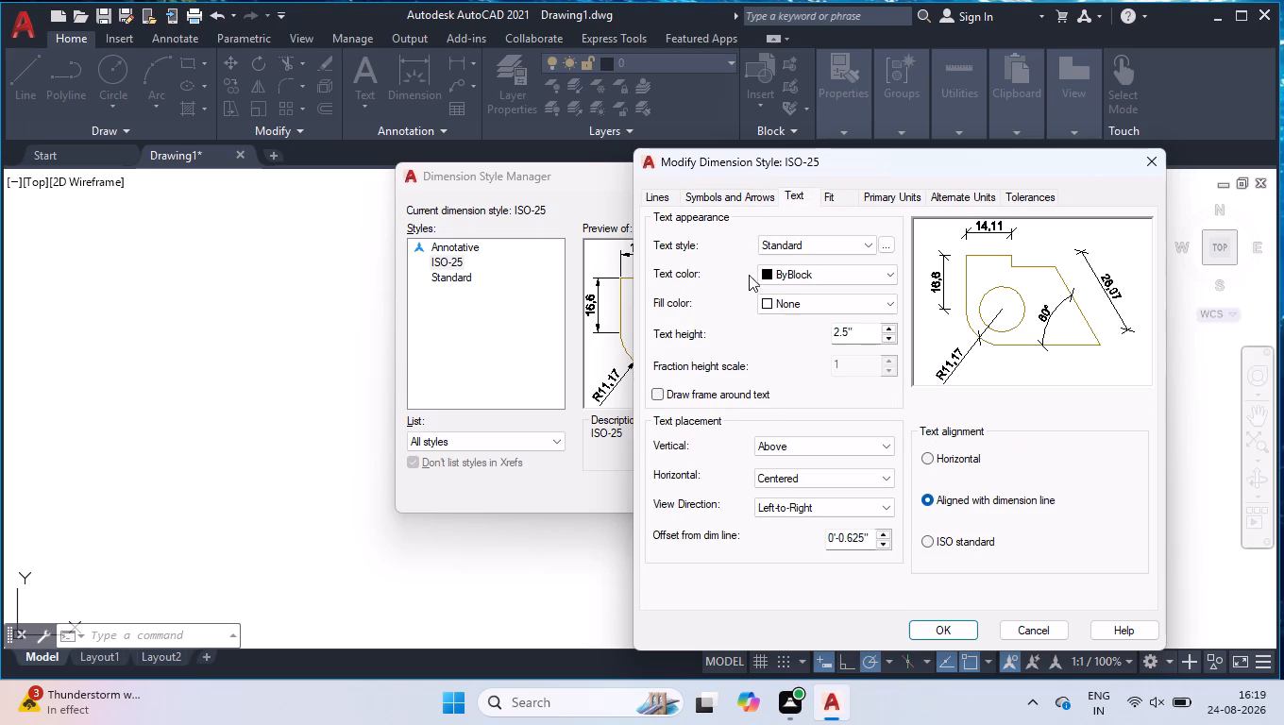
left_click(802, 272)
left_click(800, 327)
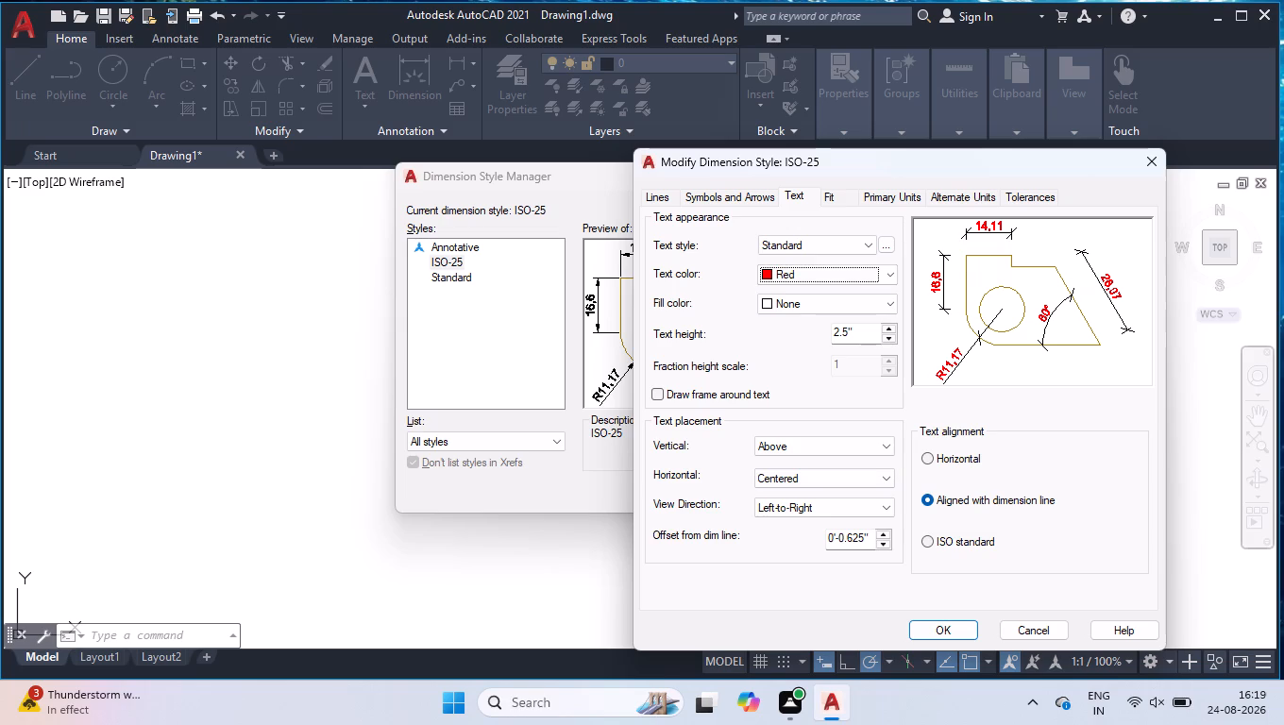
left_click_drag(861, 330, 677, 305)
key("4")
key("Return")
left_click(831, 447)
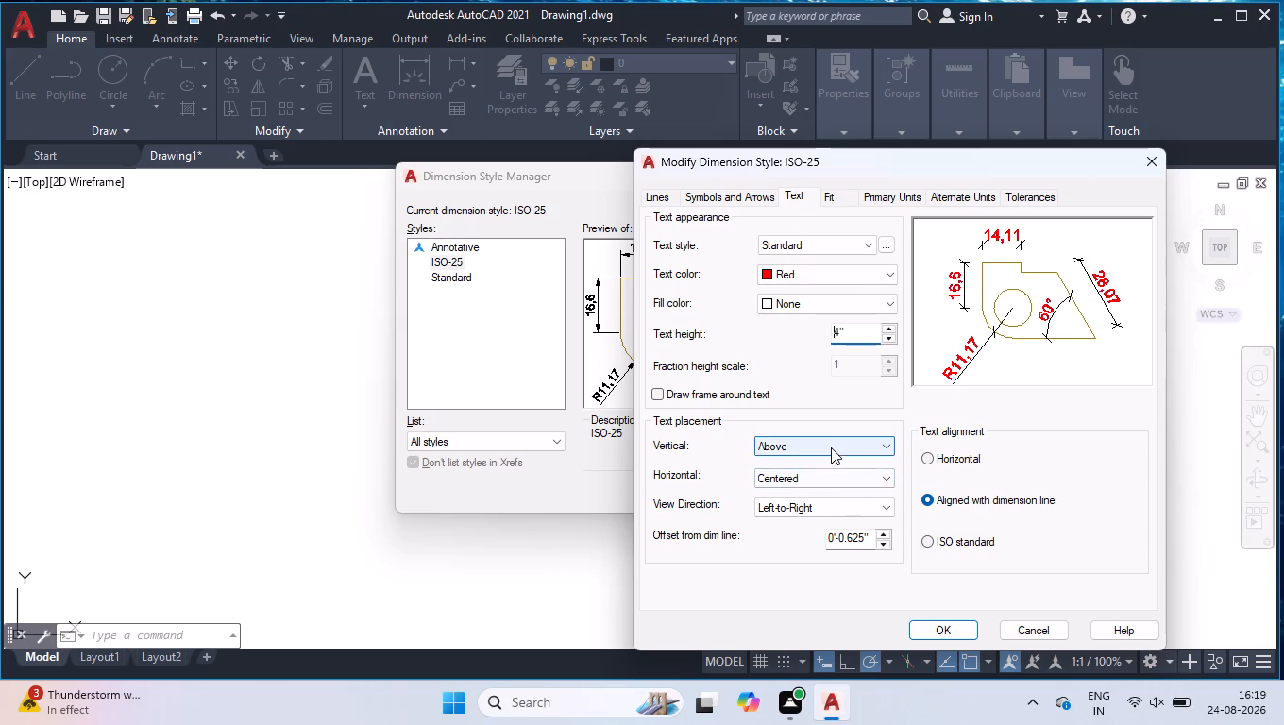
left_click(827, 461)
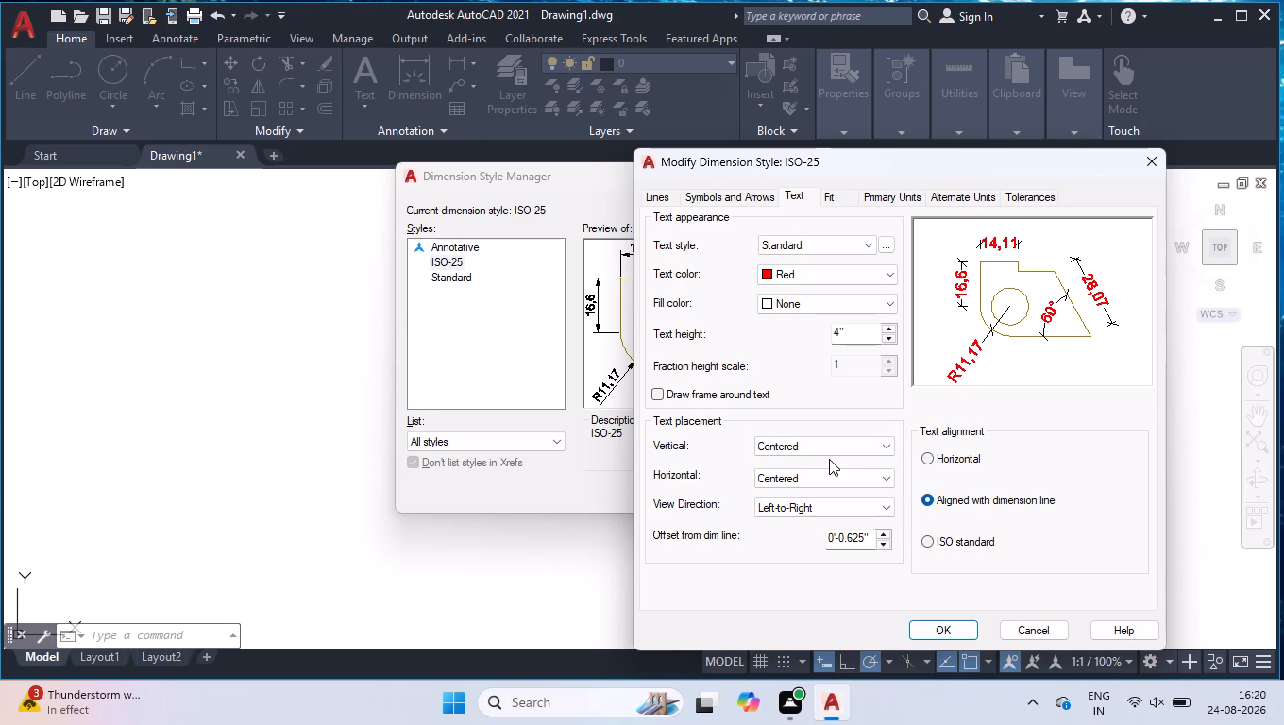
Set the dimension primary units to Architectural with 0'-0 1/4" precision and the Diagonal fraction format.
left_click(902, 197)
left_click(846, 237)
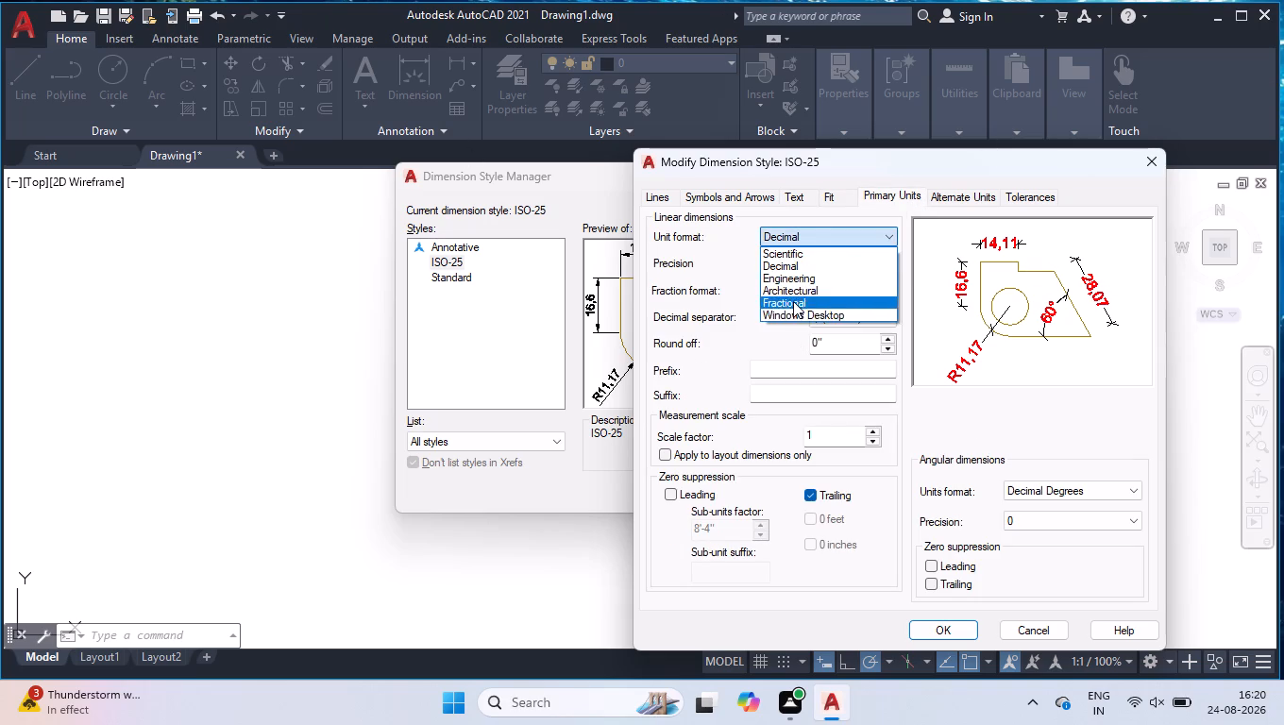
left_click(795, 290)
left_click(802, 268)
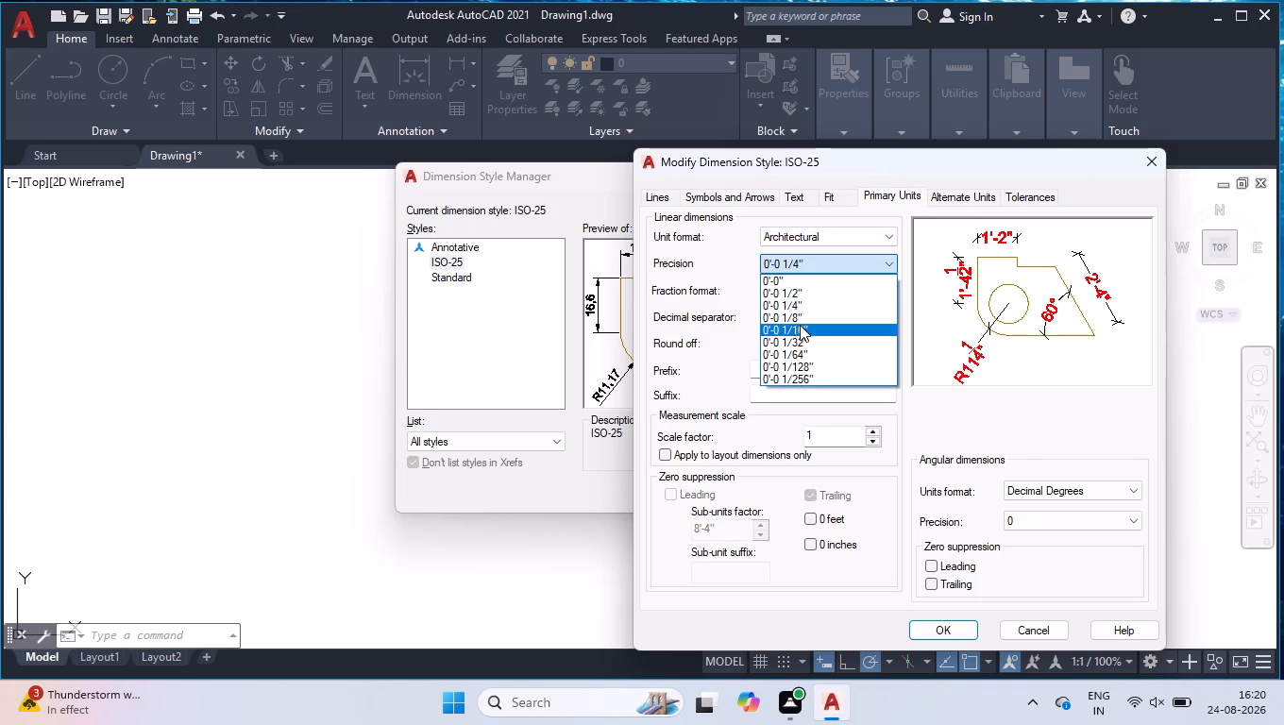
left_click(801, 303)
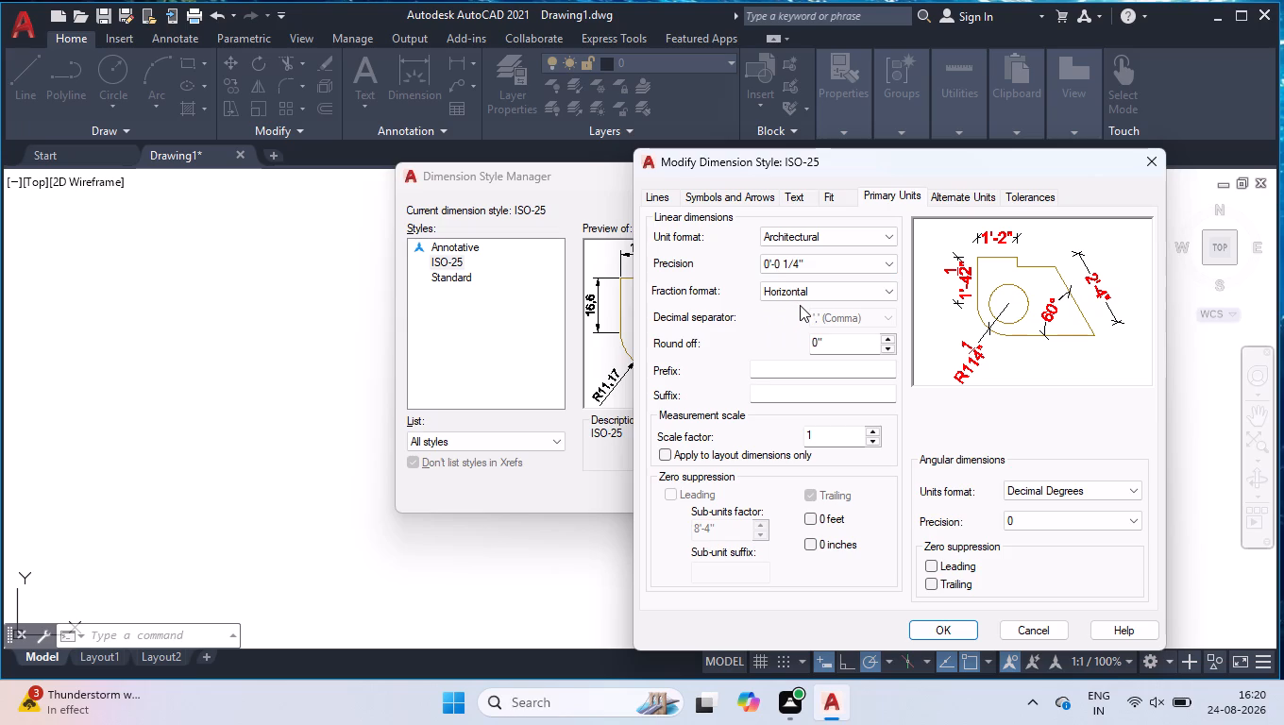
left_click(800, 305)
left_click(802, 291)
left_click(803, 316)
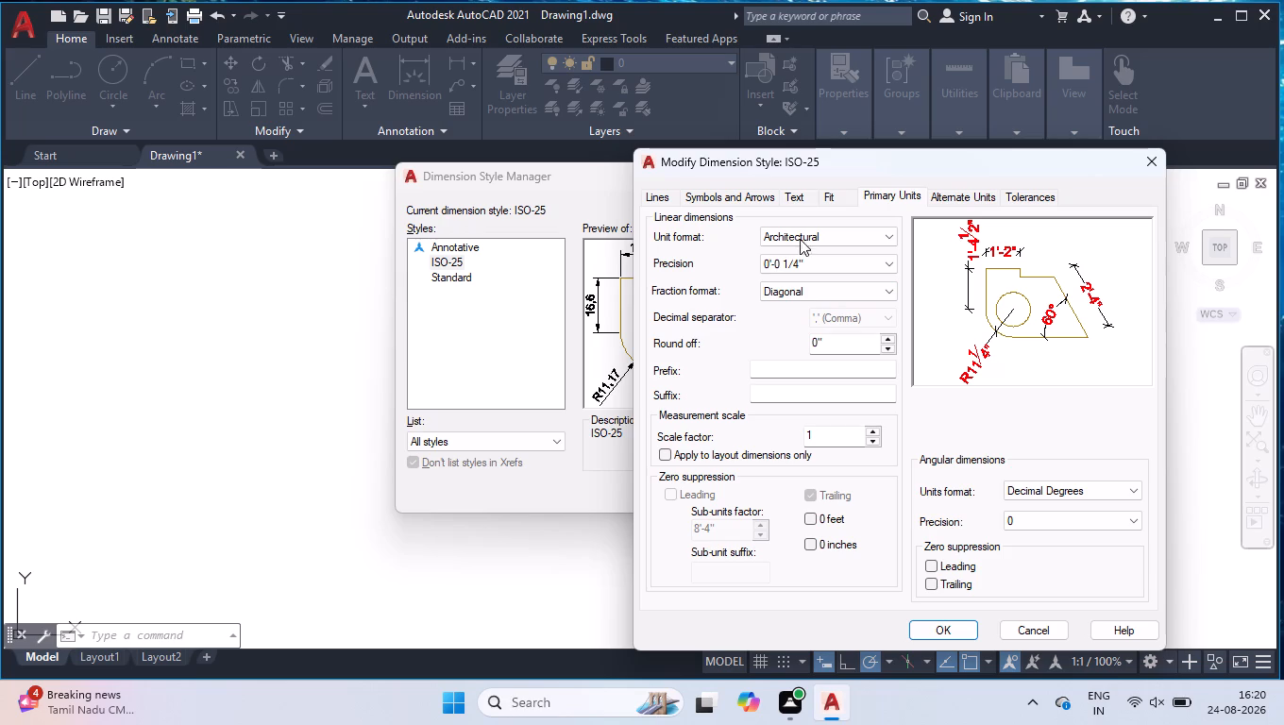
Apply the ISO-25 style modifications, set it as the current dimension style and close the Dimension Style Manager.
left_click(958, 210)
left_click(964, 199)
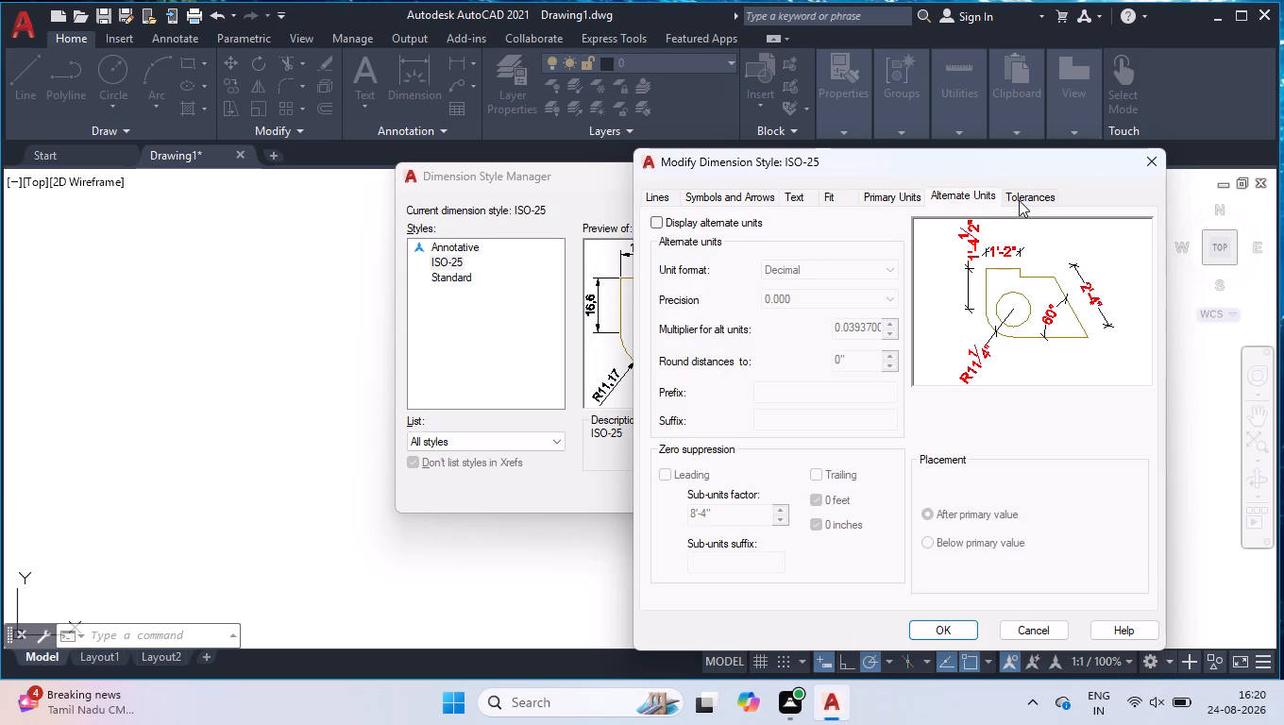
left_click(1019, 200)
left_click(966, 632)
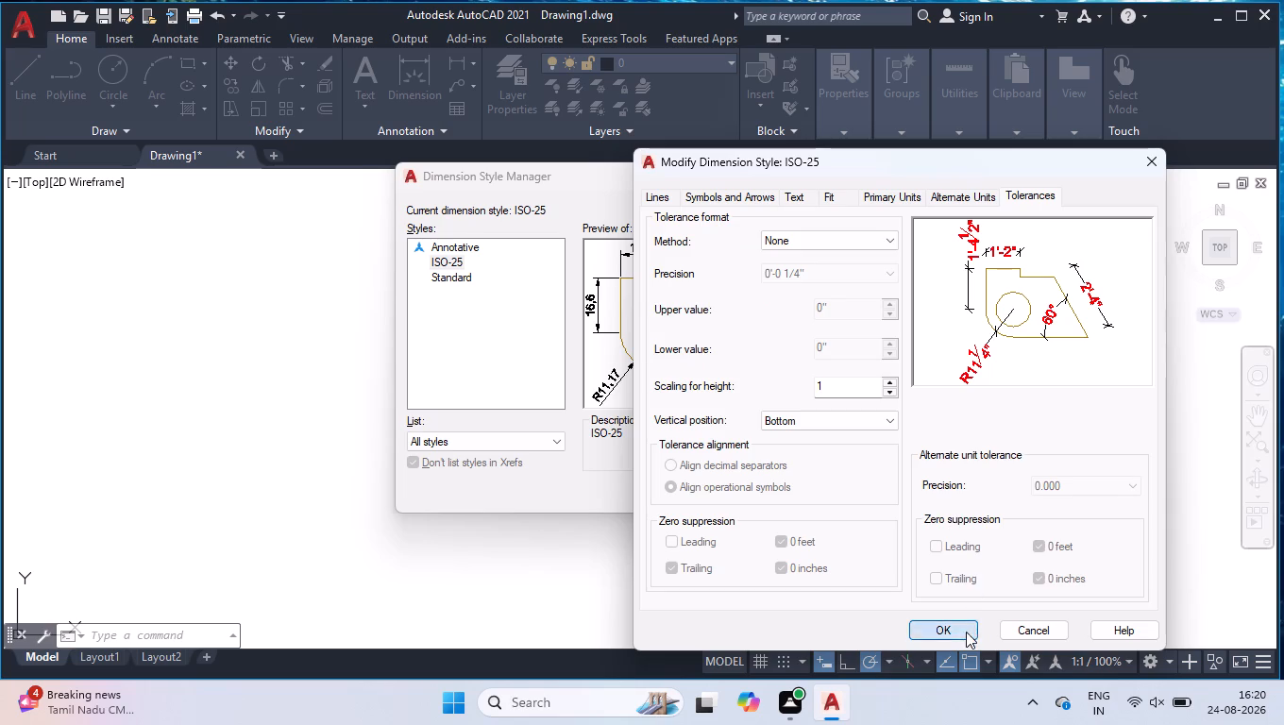
left_click(842, 245)
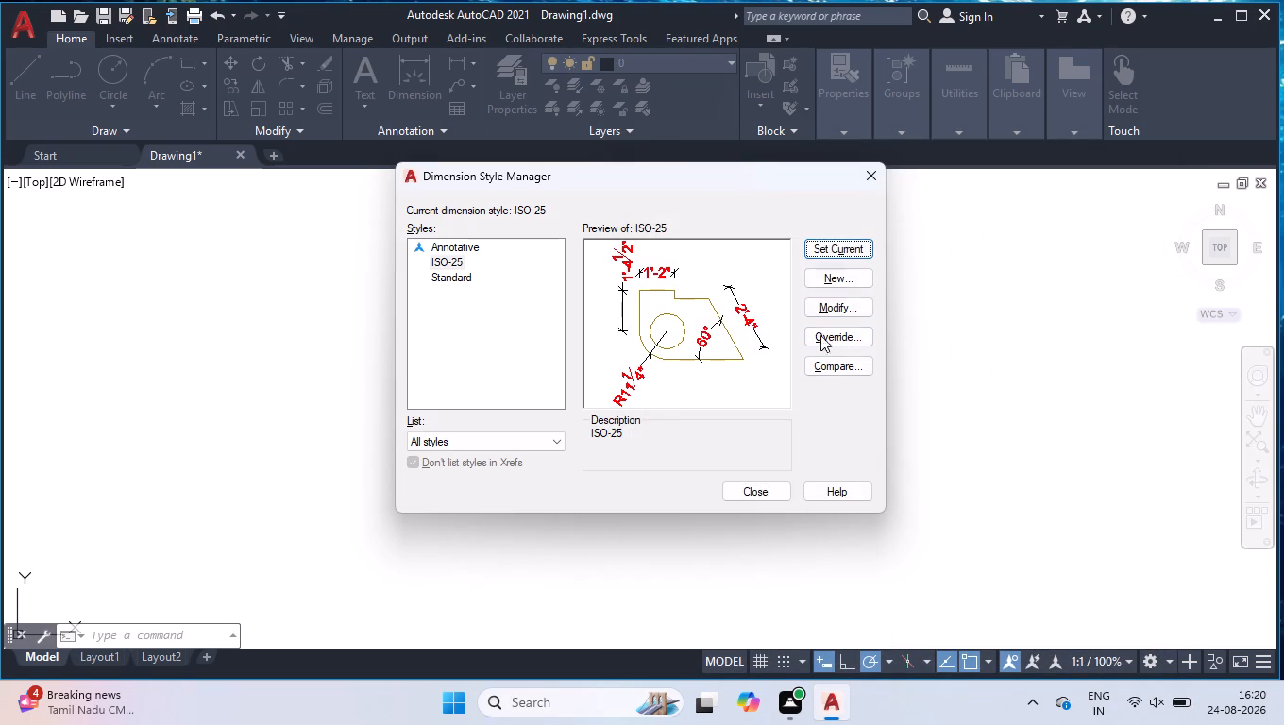
left_click(740, 493)
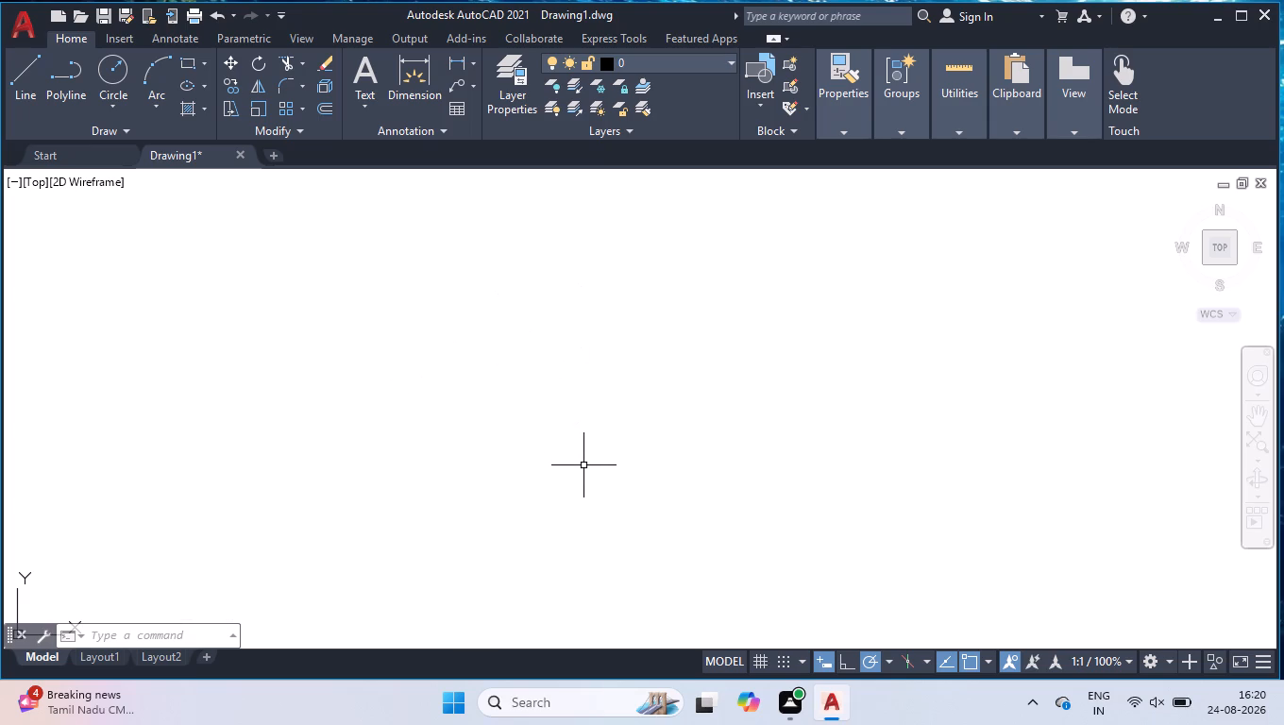
Turn on Ortho mode and draw a 9'11.5" horizontal line as the bottom edge of the plan.
left_click(849, 664)
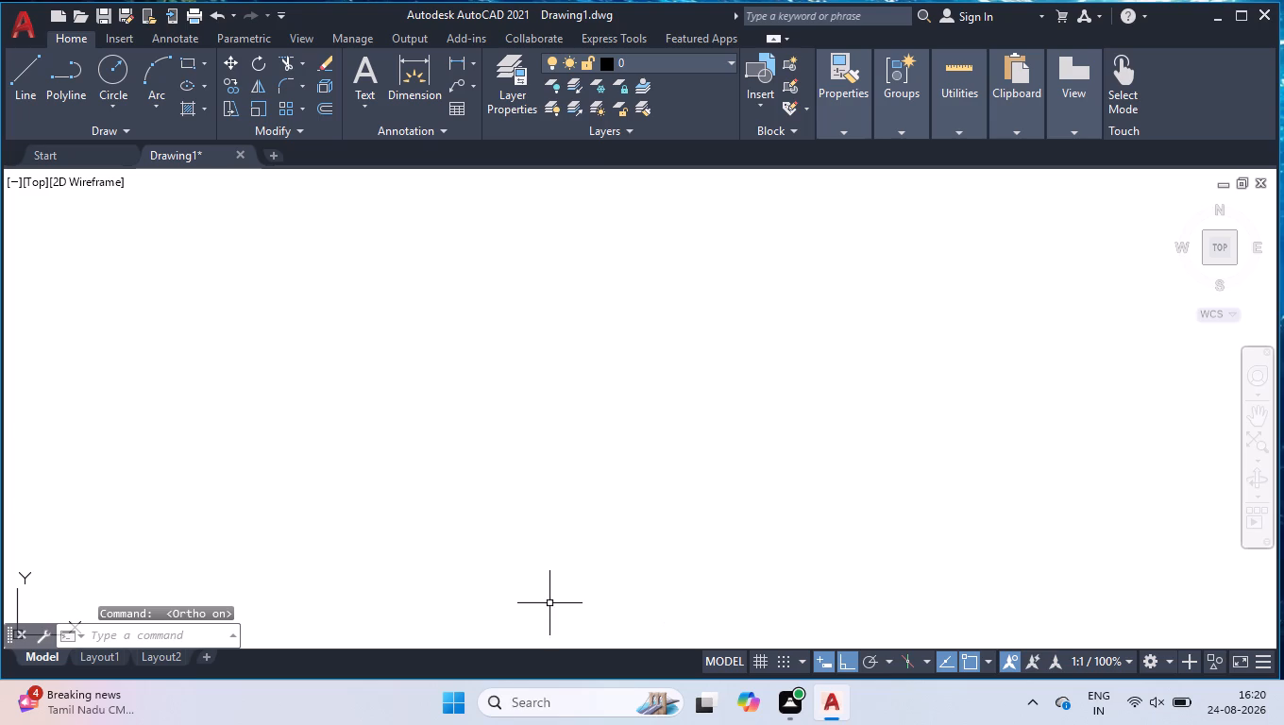
key("l")
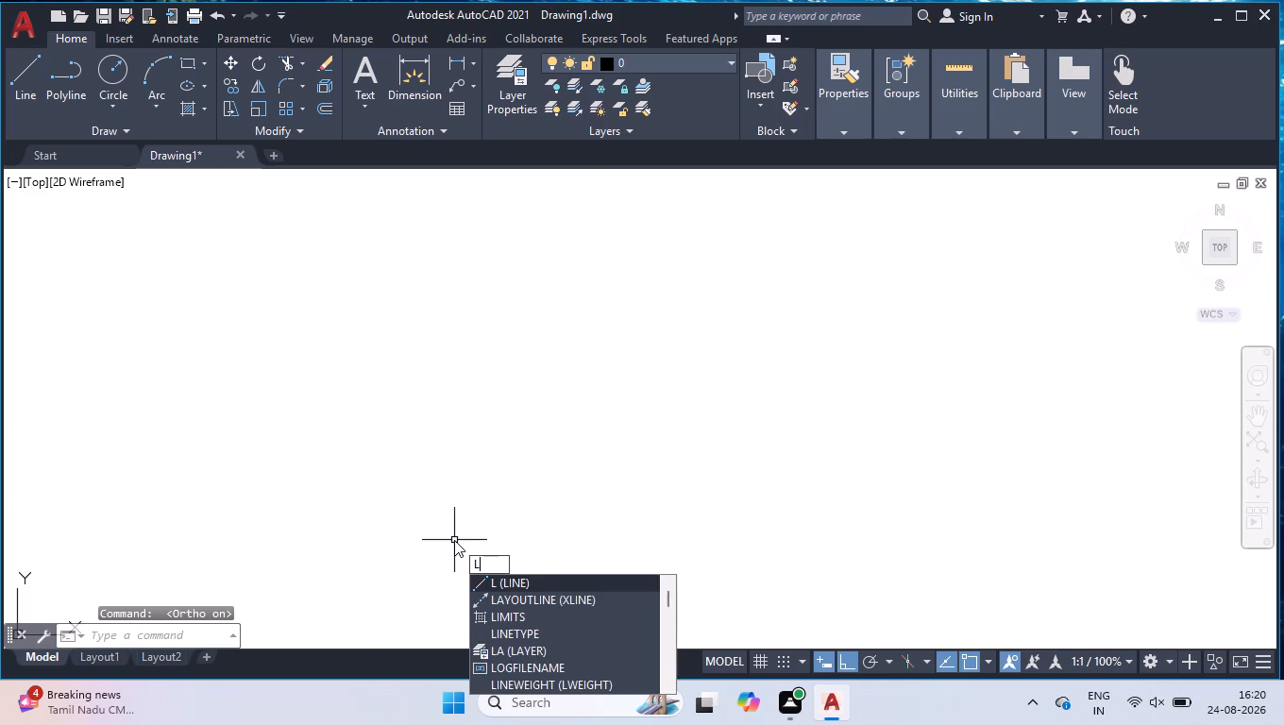
key("Return")
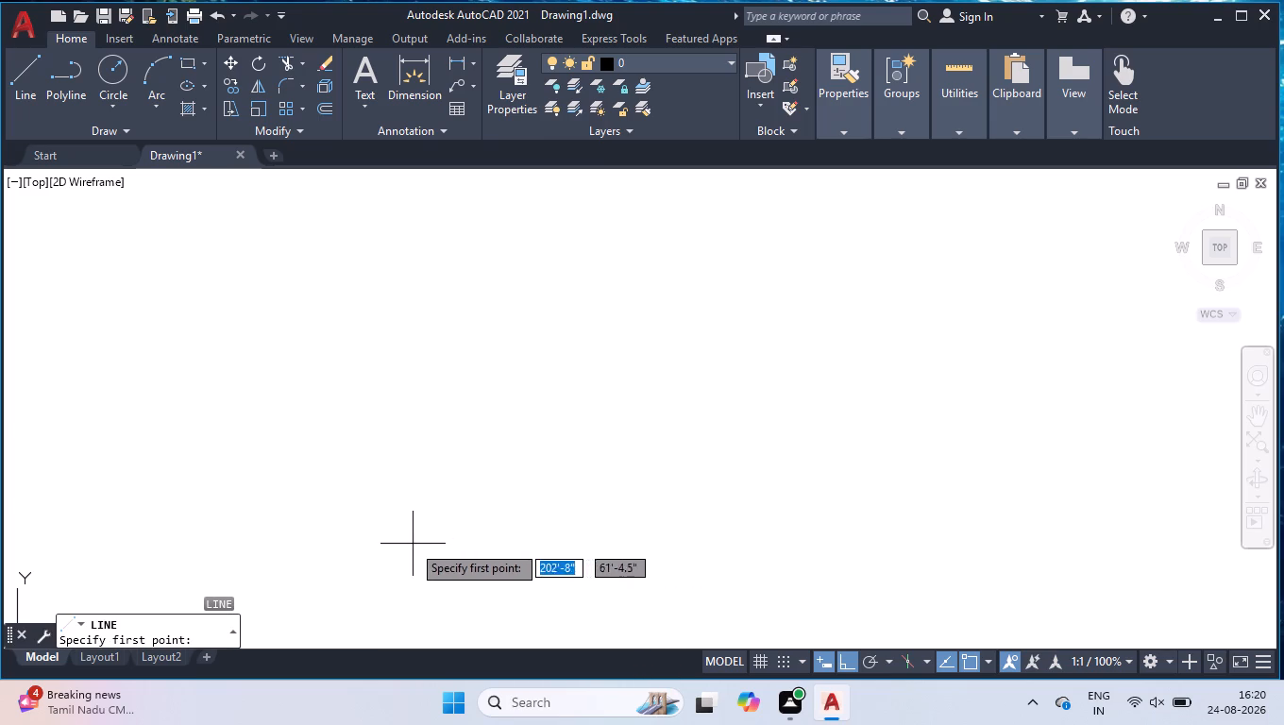
left_click(409, 549)
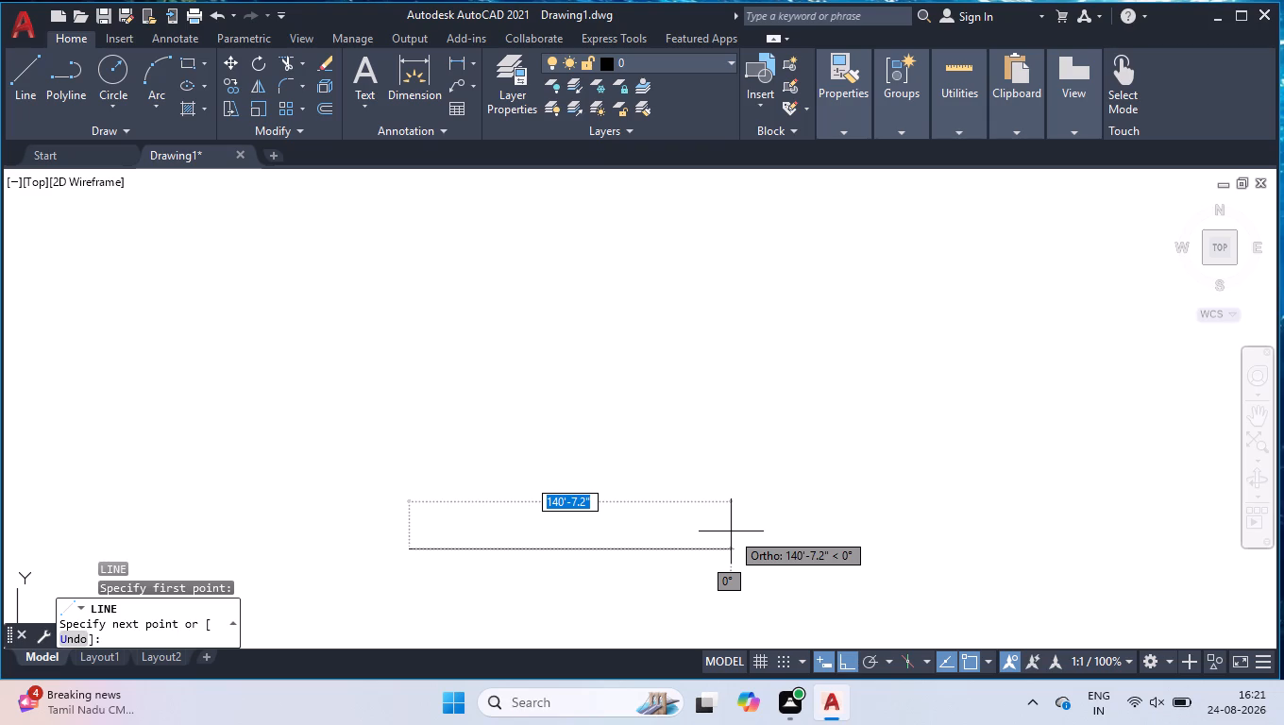
type("9'11")
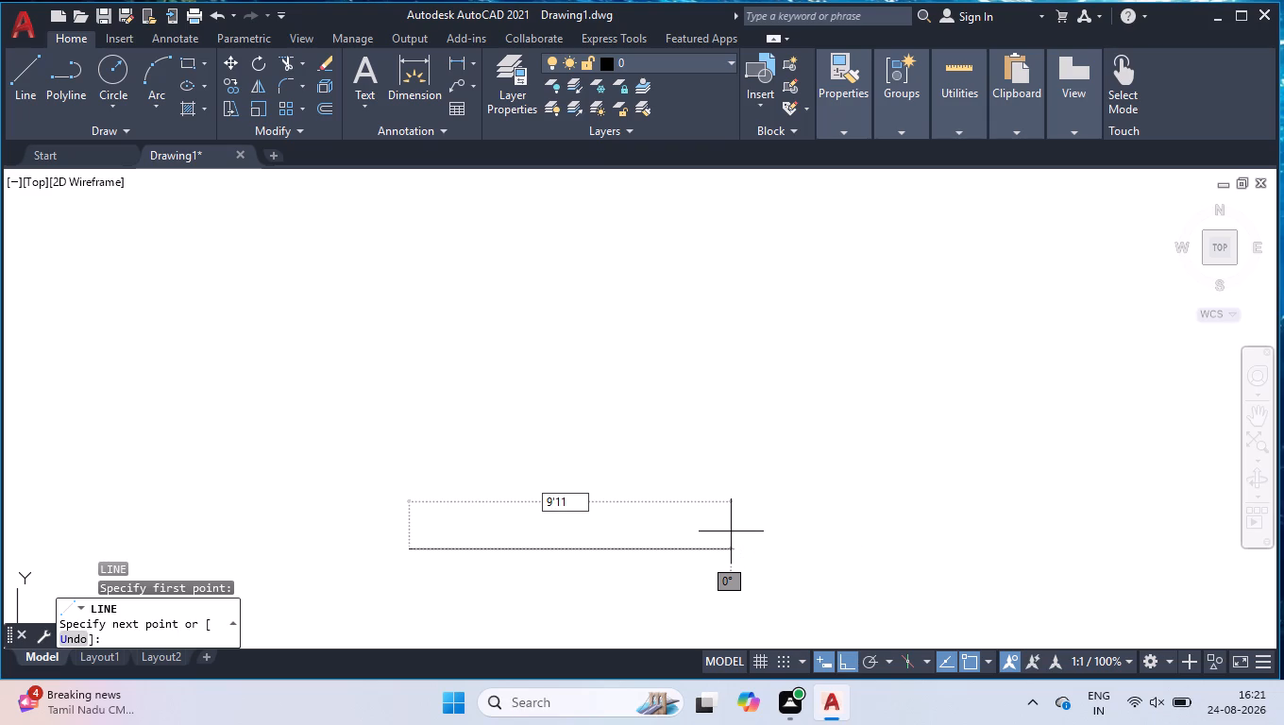
type(".5")
key("shift+quotedbl")
key("Return")
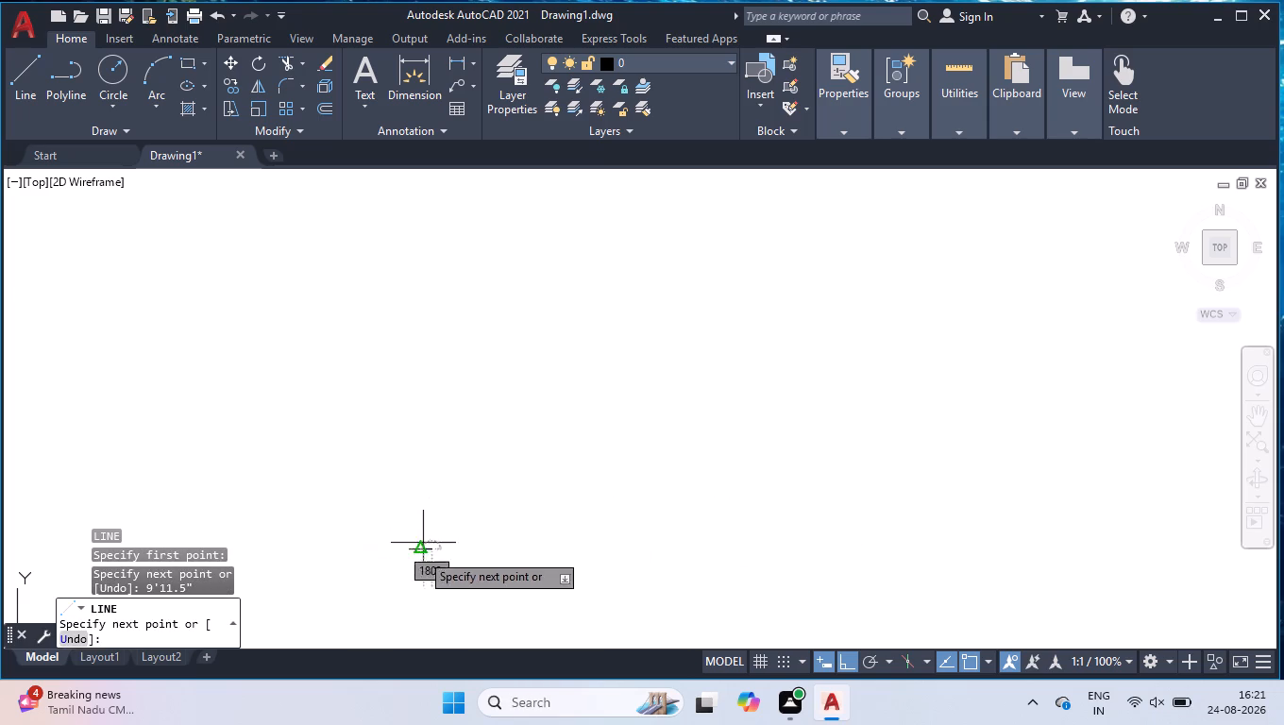
Continue the line straight up from the bottom edge's right end with vertical segments of 2'10" and 6'8".
scroll(404, 550, "up", 5)
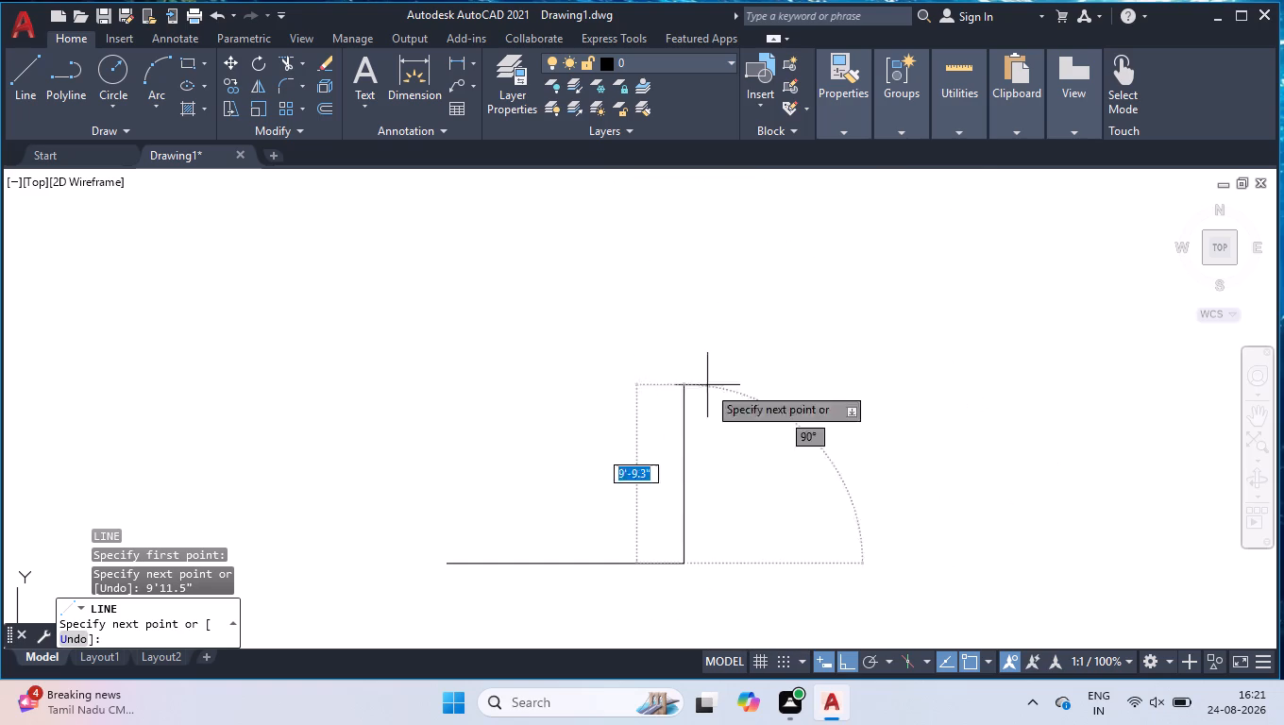
type("2'10")
key("Return")
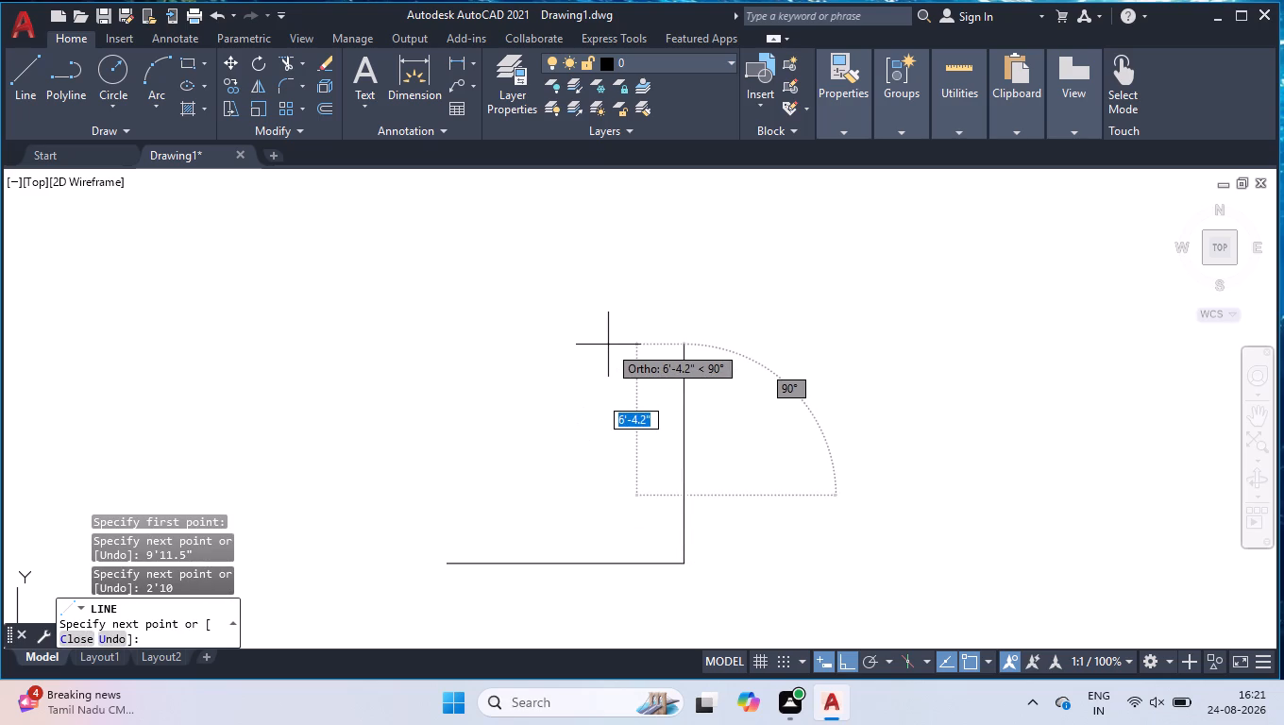
type("6'8")
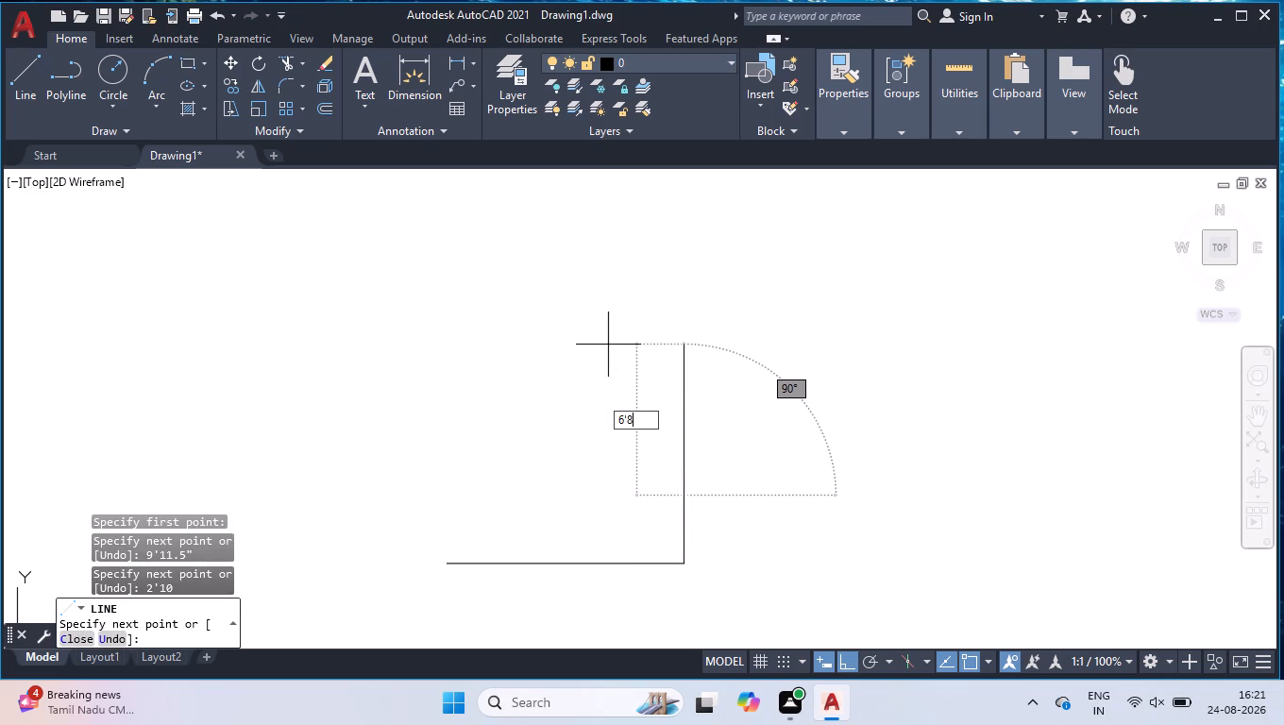
key("Return")
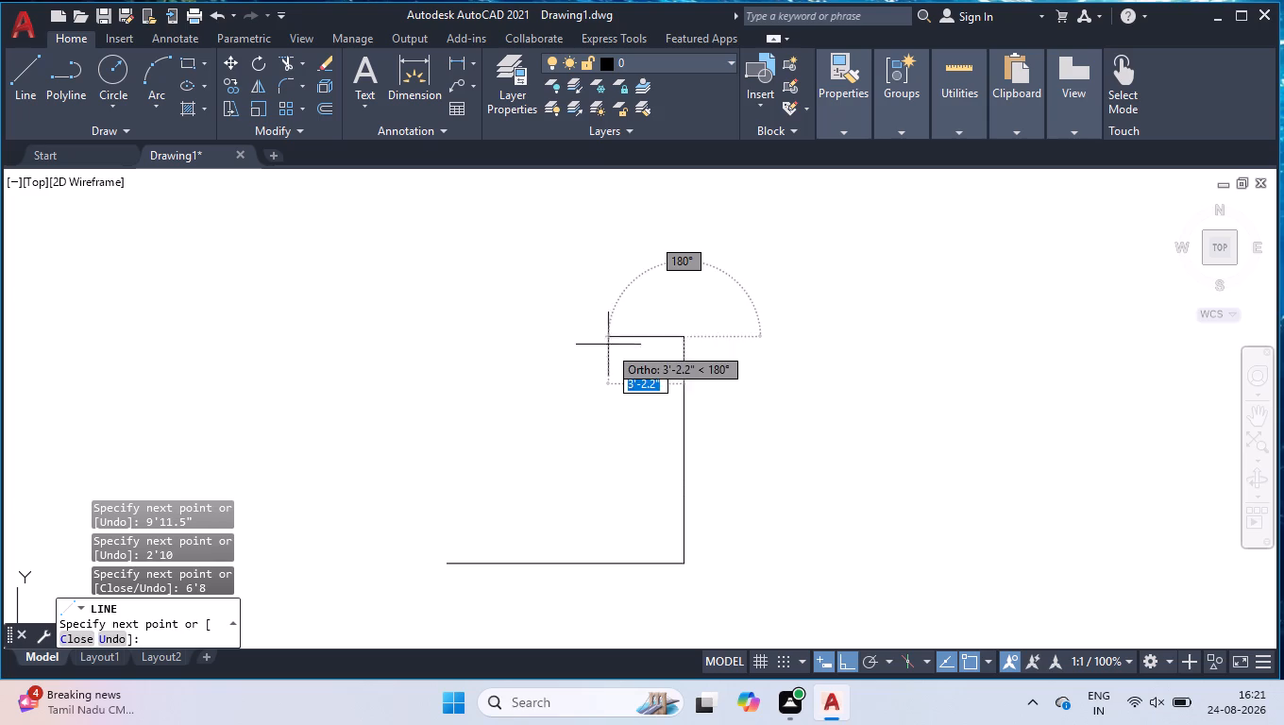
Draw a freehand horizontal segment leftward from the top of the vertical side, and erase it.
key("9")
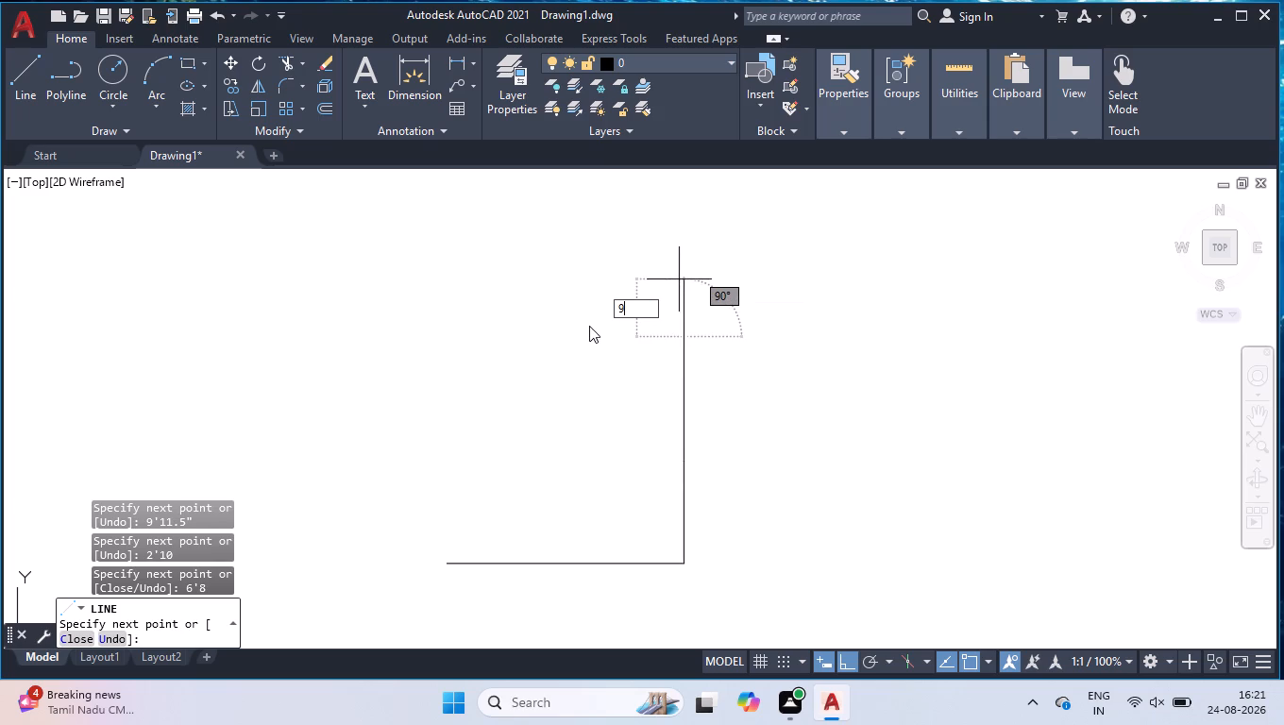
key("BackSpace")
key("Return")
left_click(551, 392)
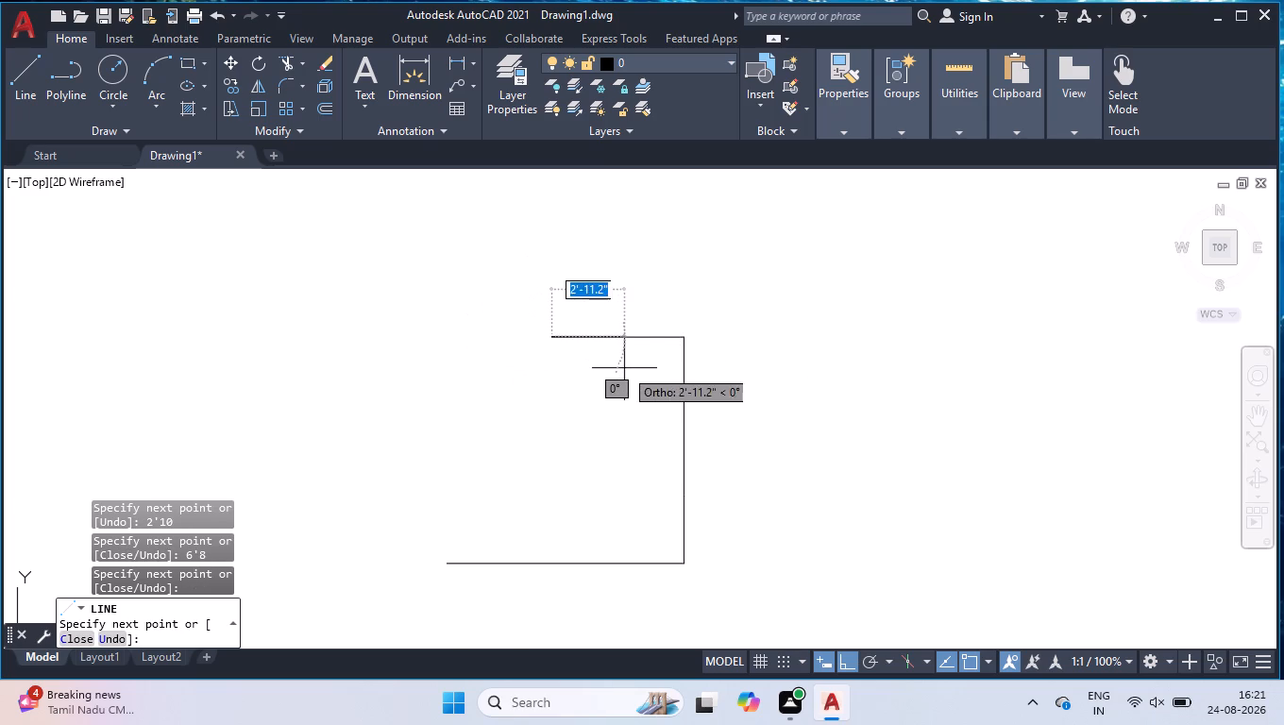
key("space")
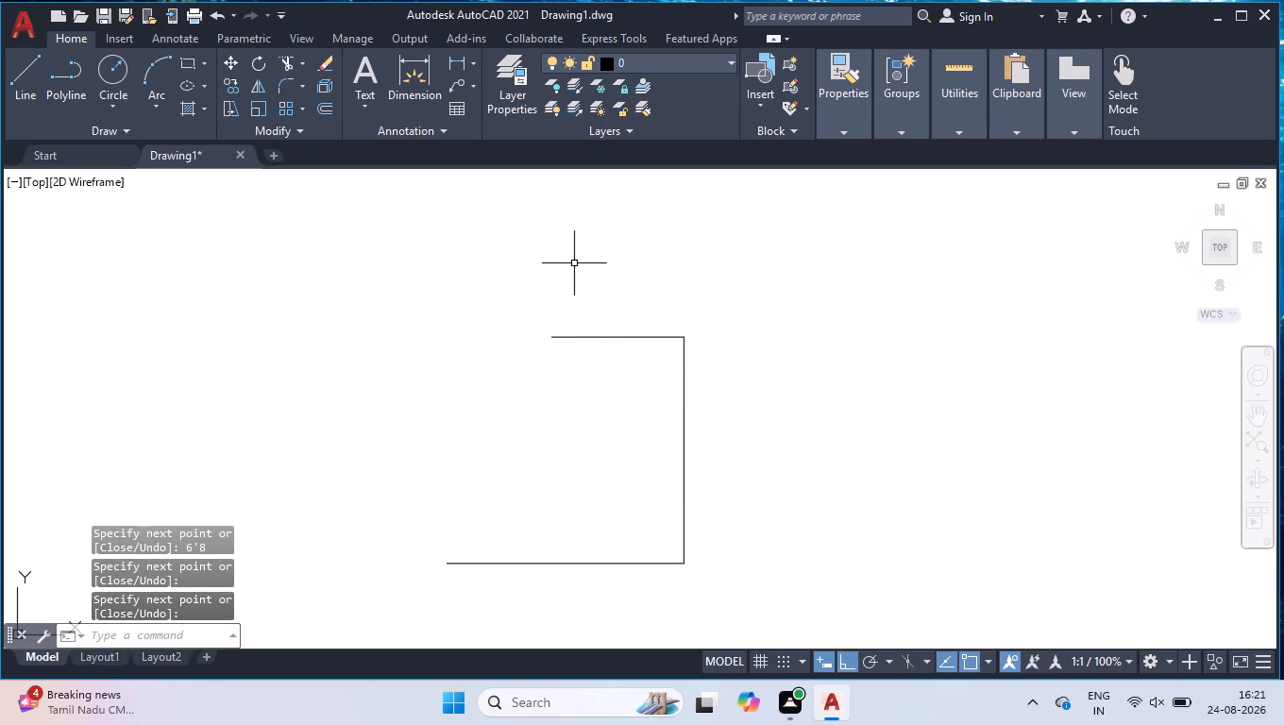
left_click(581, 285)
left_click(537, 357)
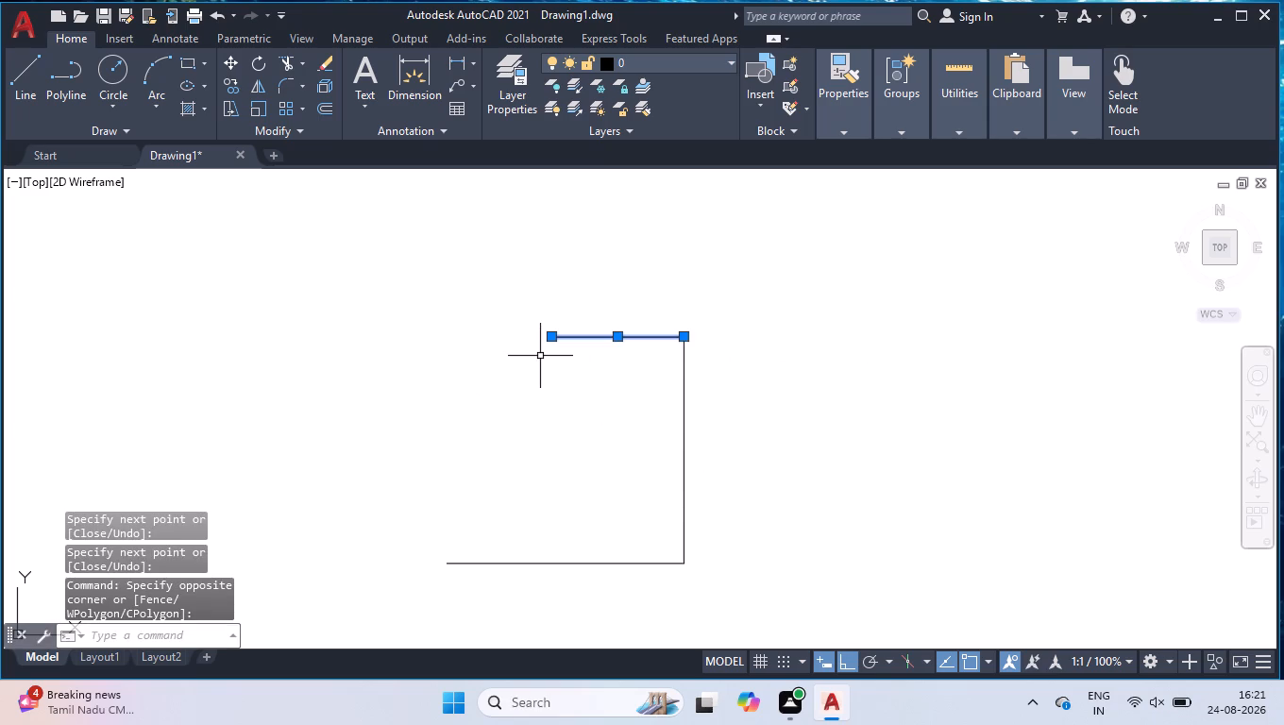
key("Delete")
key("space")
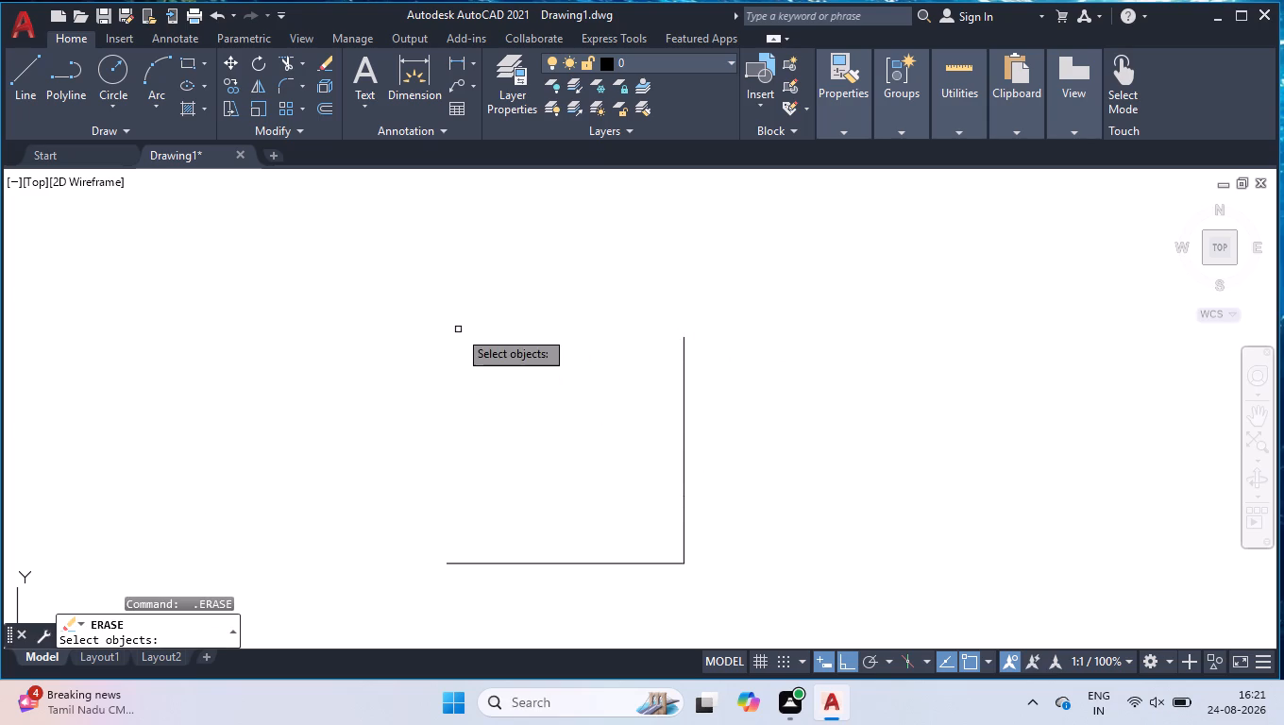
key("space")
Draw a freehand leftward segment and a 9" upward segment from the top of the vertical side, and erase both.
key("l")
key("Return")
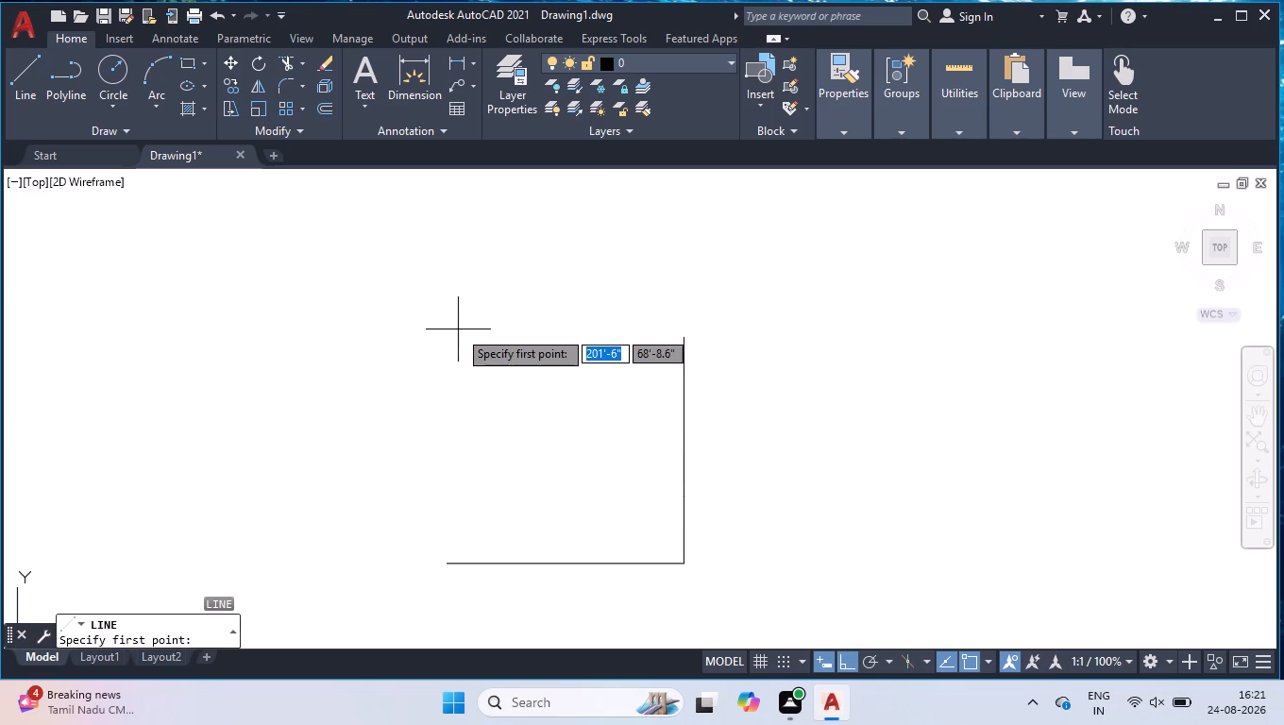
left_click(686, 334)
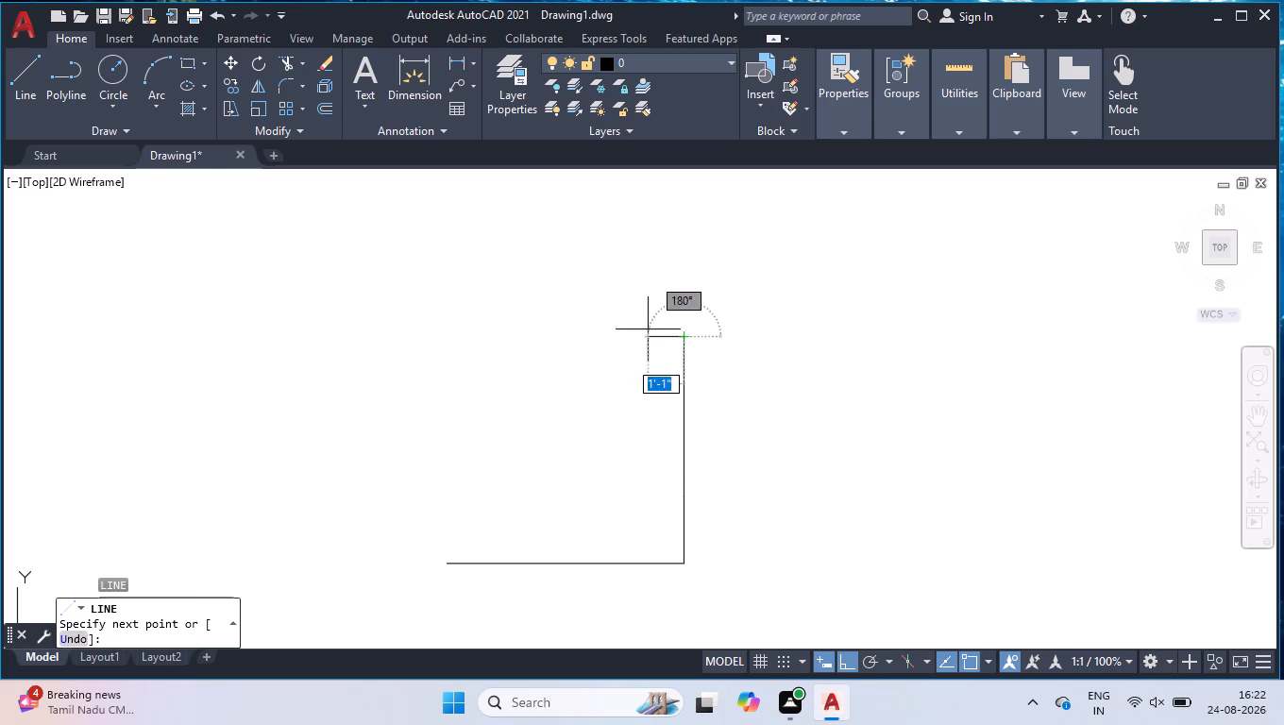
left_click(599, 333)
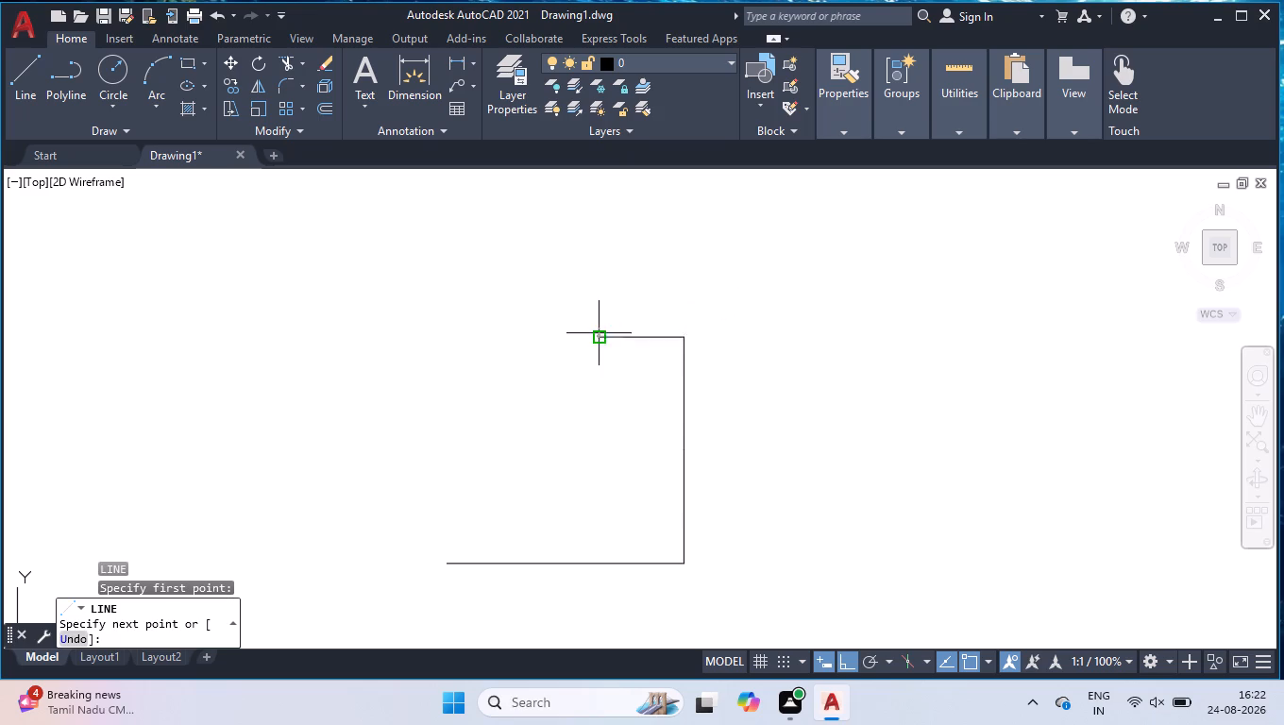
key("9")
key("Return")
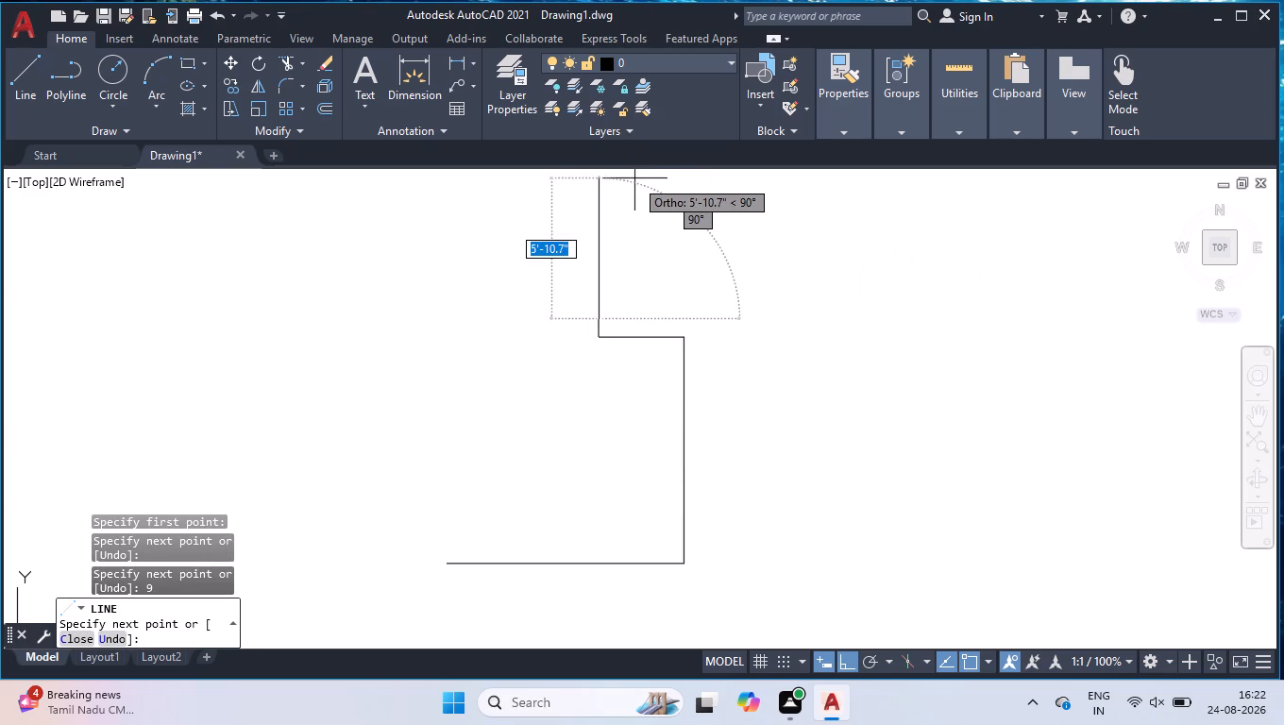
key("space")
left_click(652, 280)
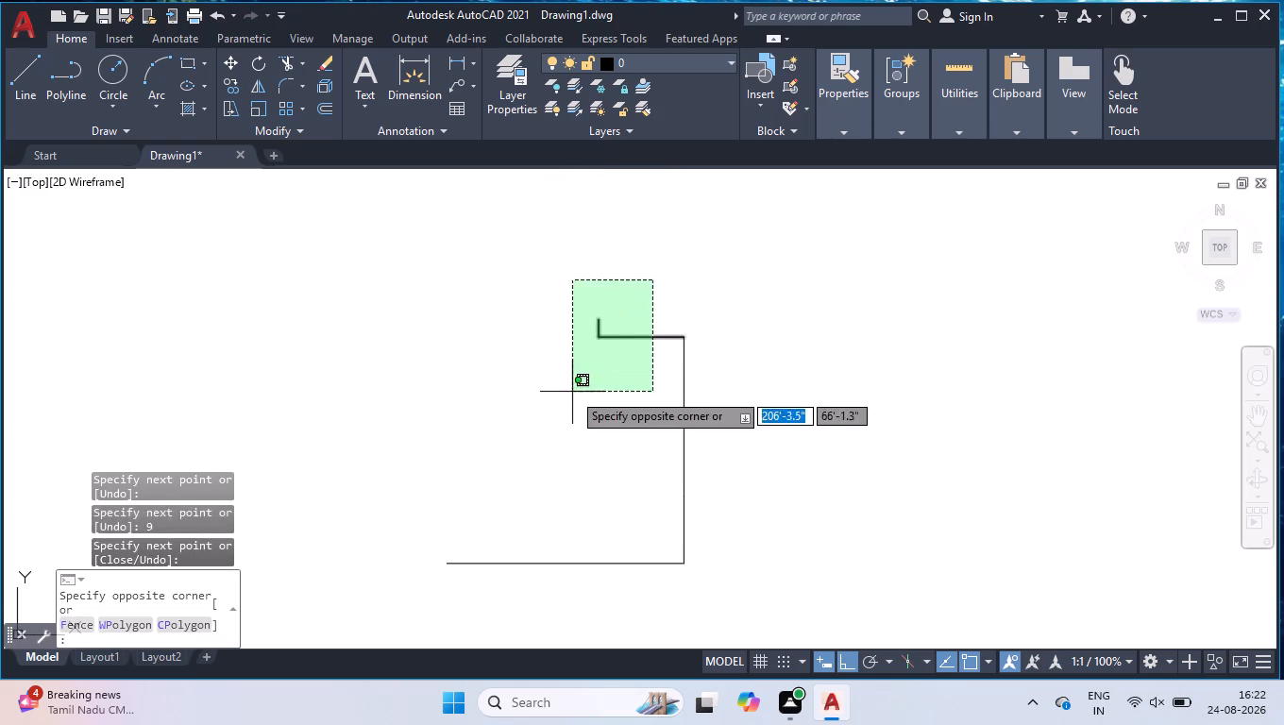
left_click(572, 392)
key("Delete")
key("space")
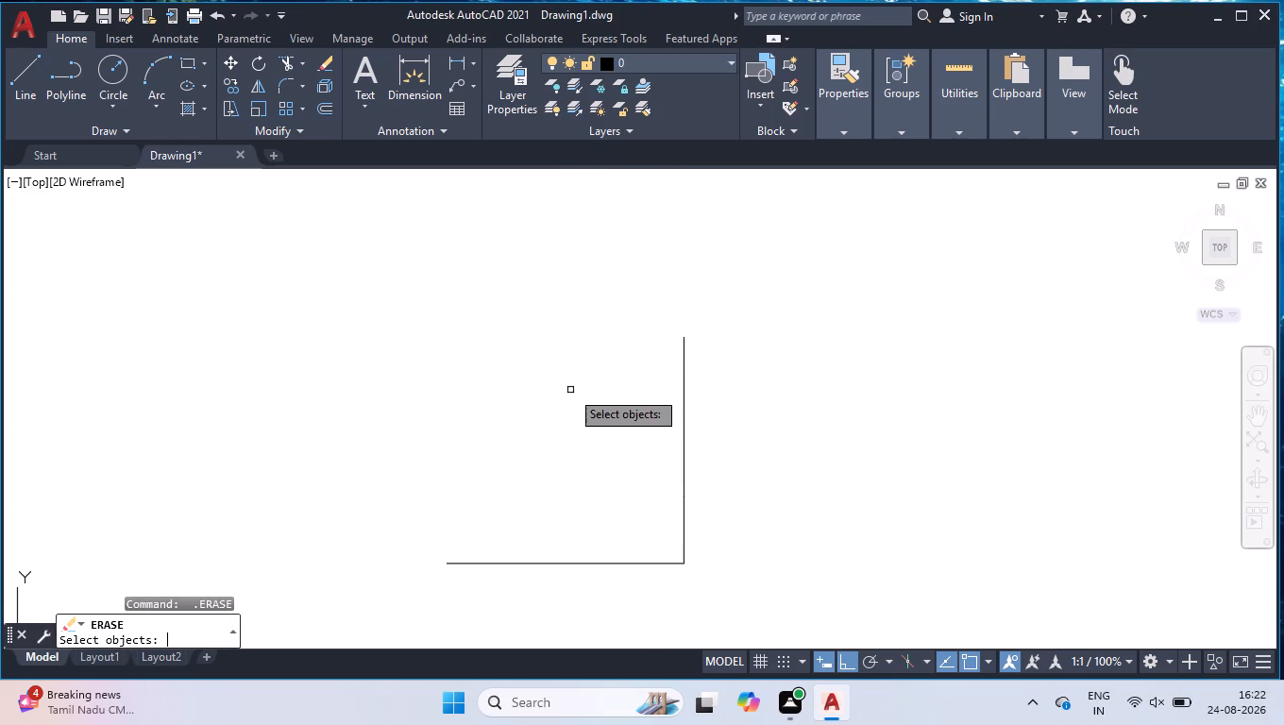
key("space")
Draw a 9" vertical line upward from the top end of the right side.
key("l")
key("Return")
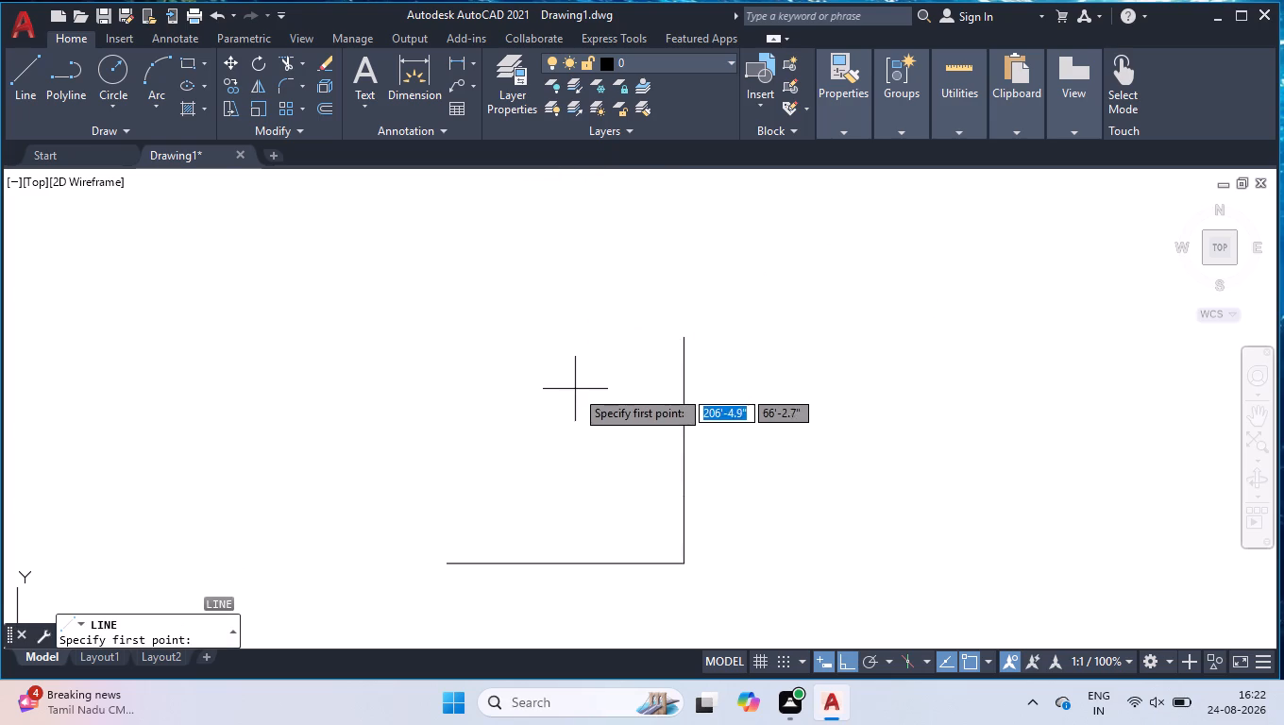
left_click(683, 332)
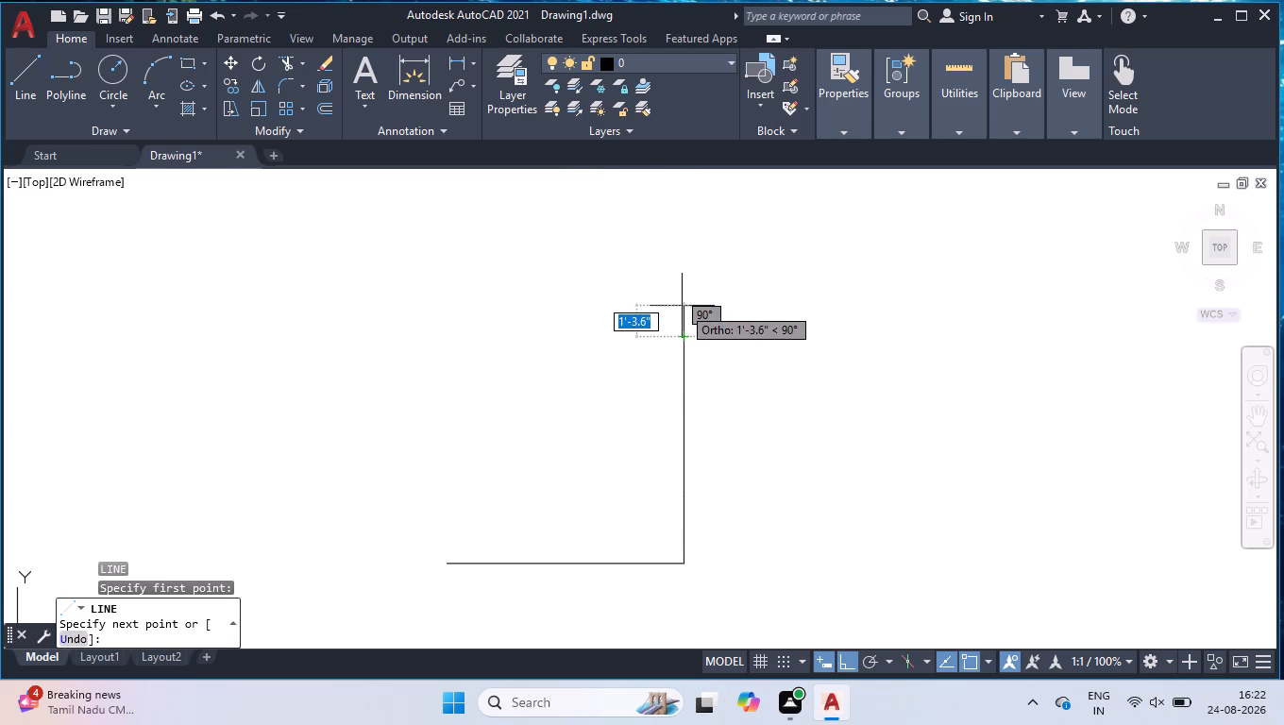
key("9")
key("Return")
key("Return")
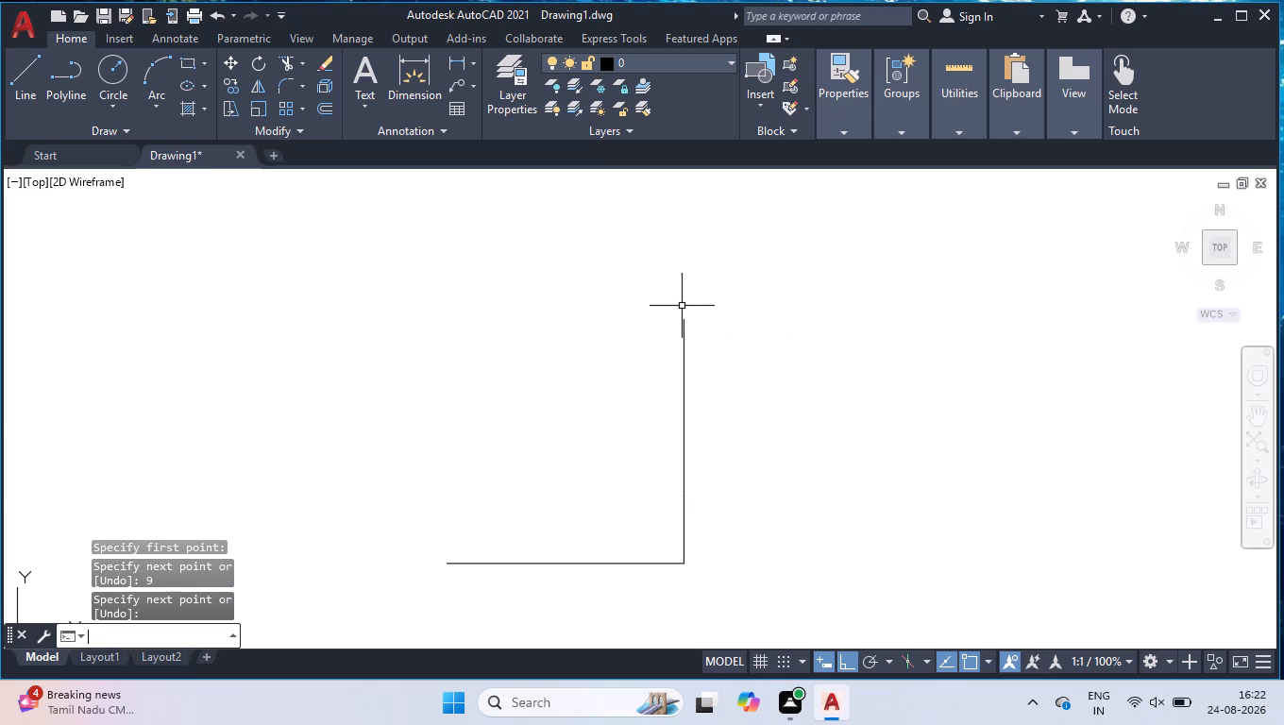
Join the three collinear vertical segments on the right side into a single line.
left_click(752, 232)
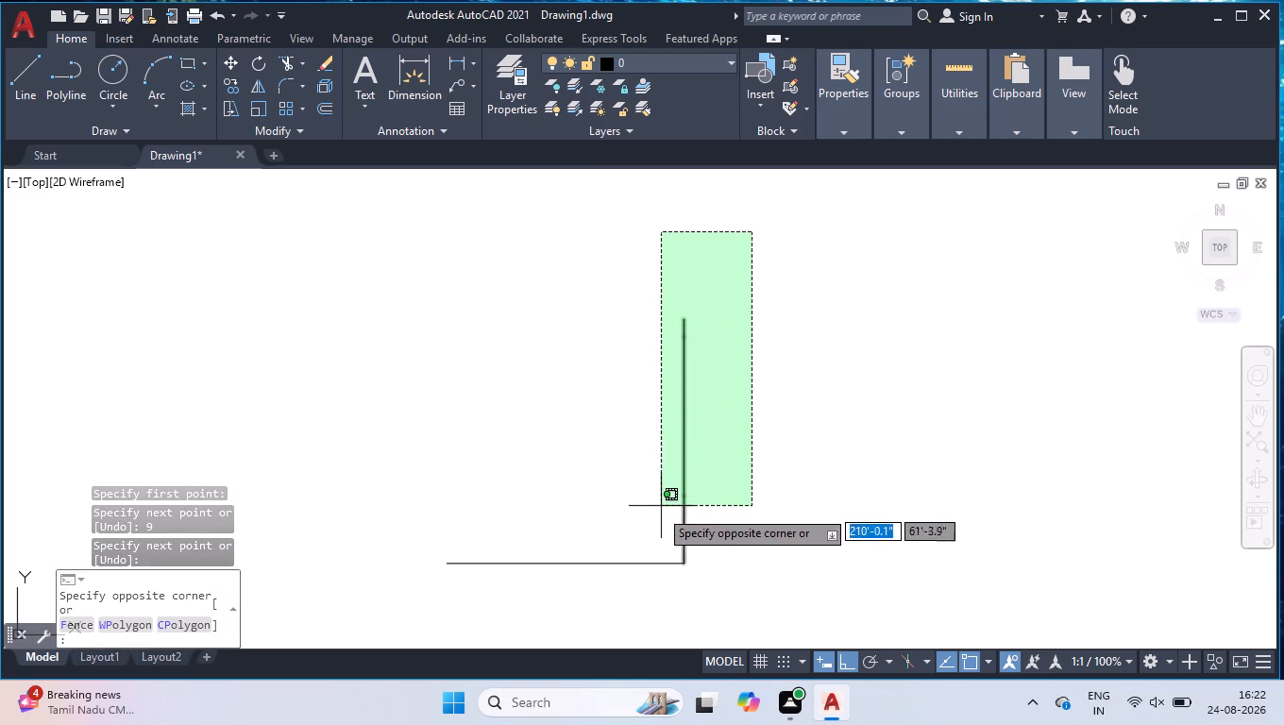
left_click(658, 536)
key("j")
key("Return")
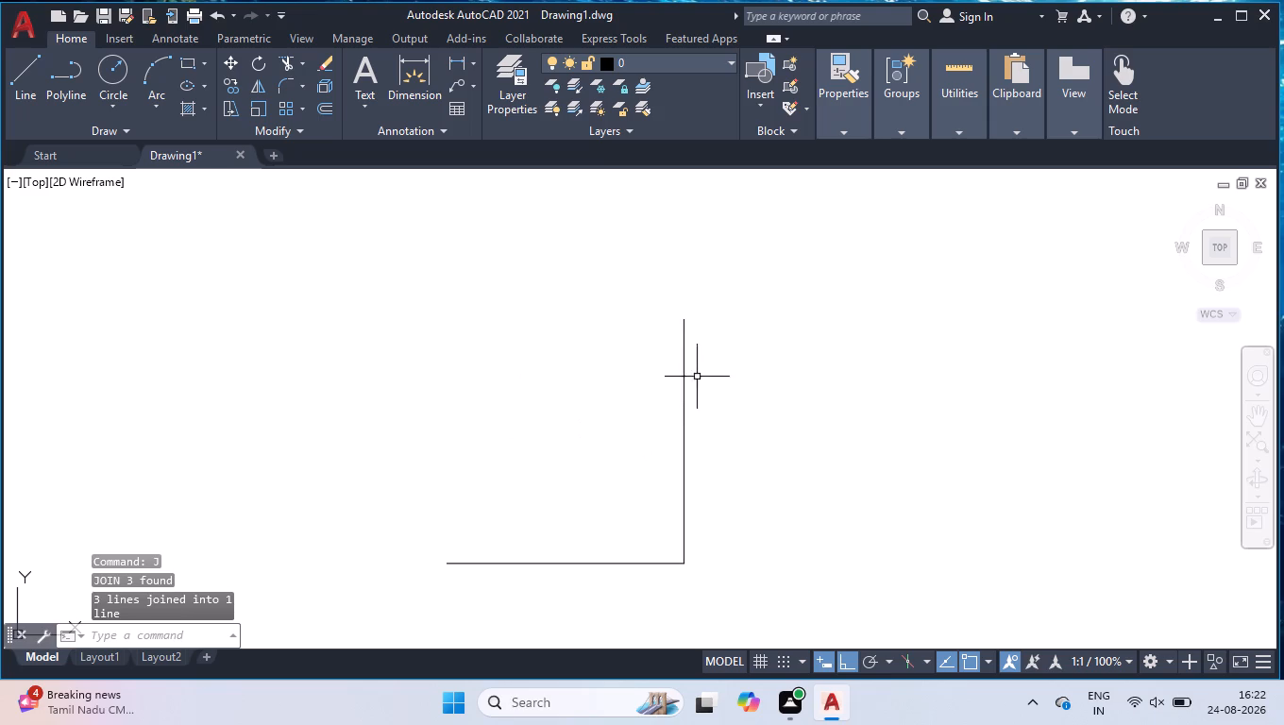
Draw a 9'11.5" top edge leftward from the right side's top end, and close the outline down to the bottom-left corner.
key("l")
key("Return")
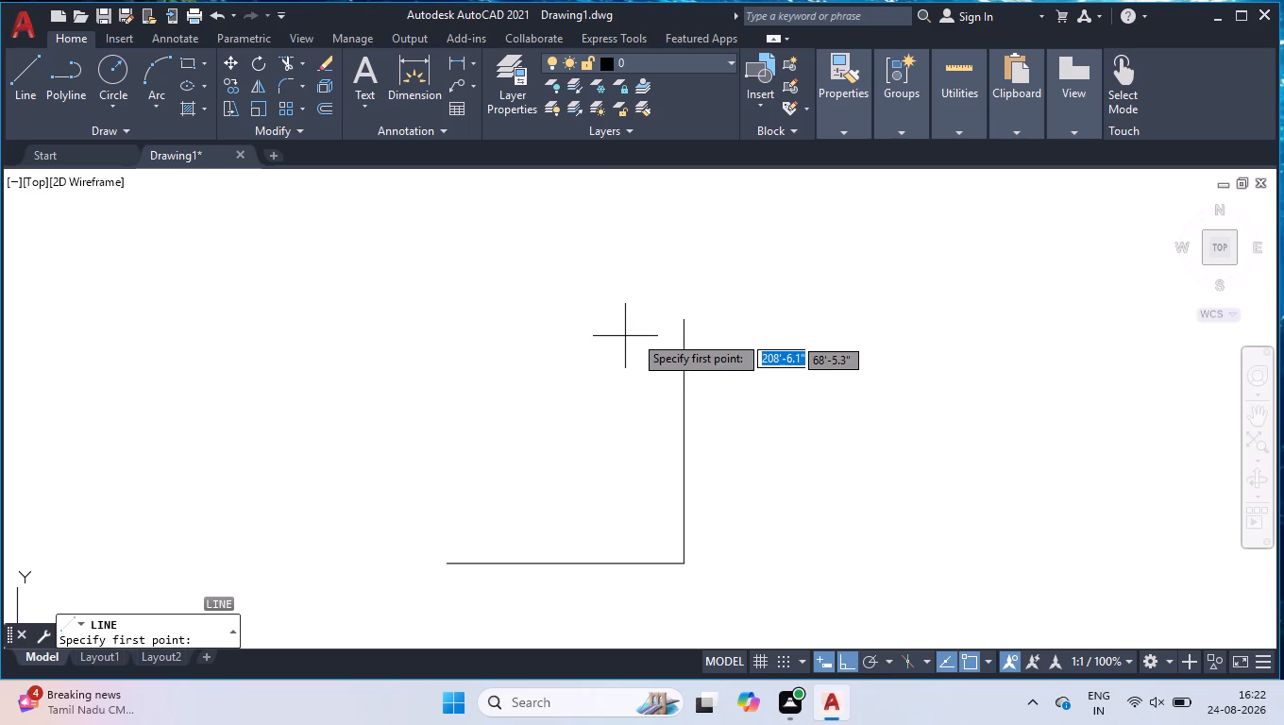
left_click(687, 322)
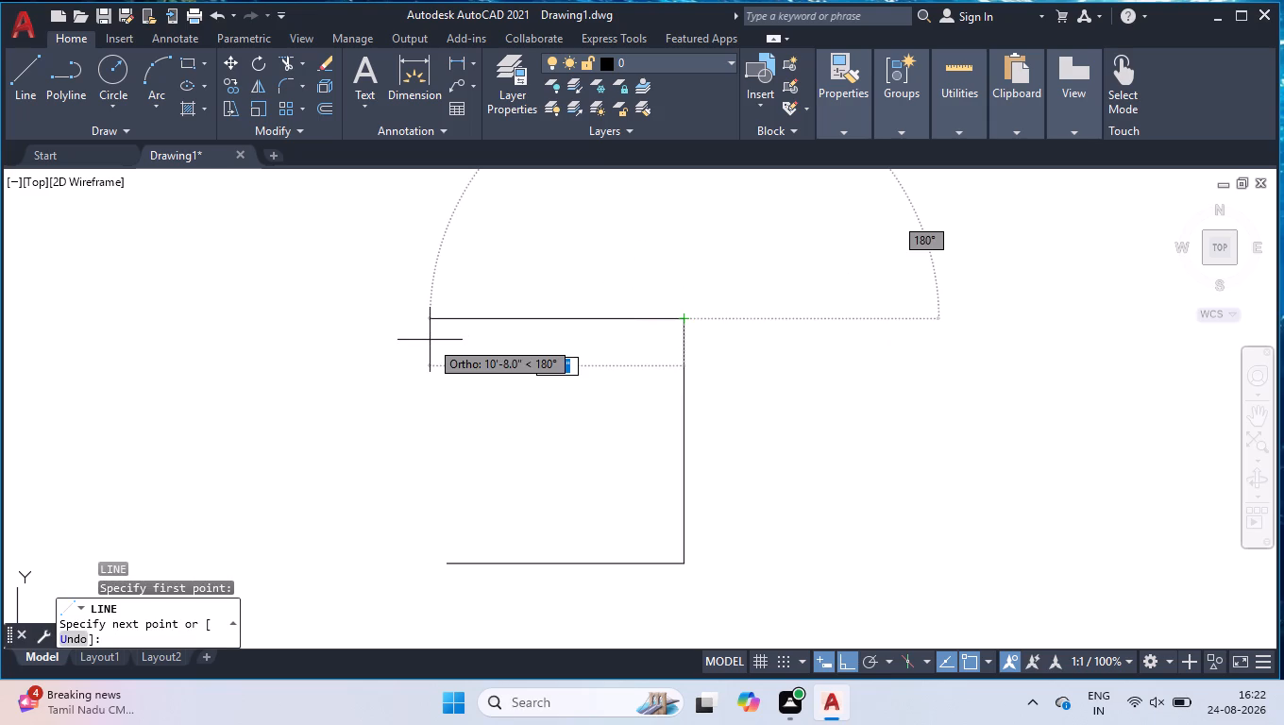
key("9")
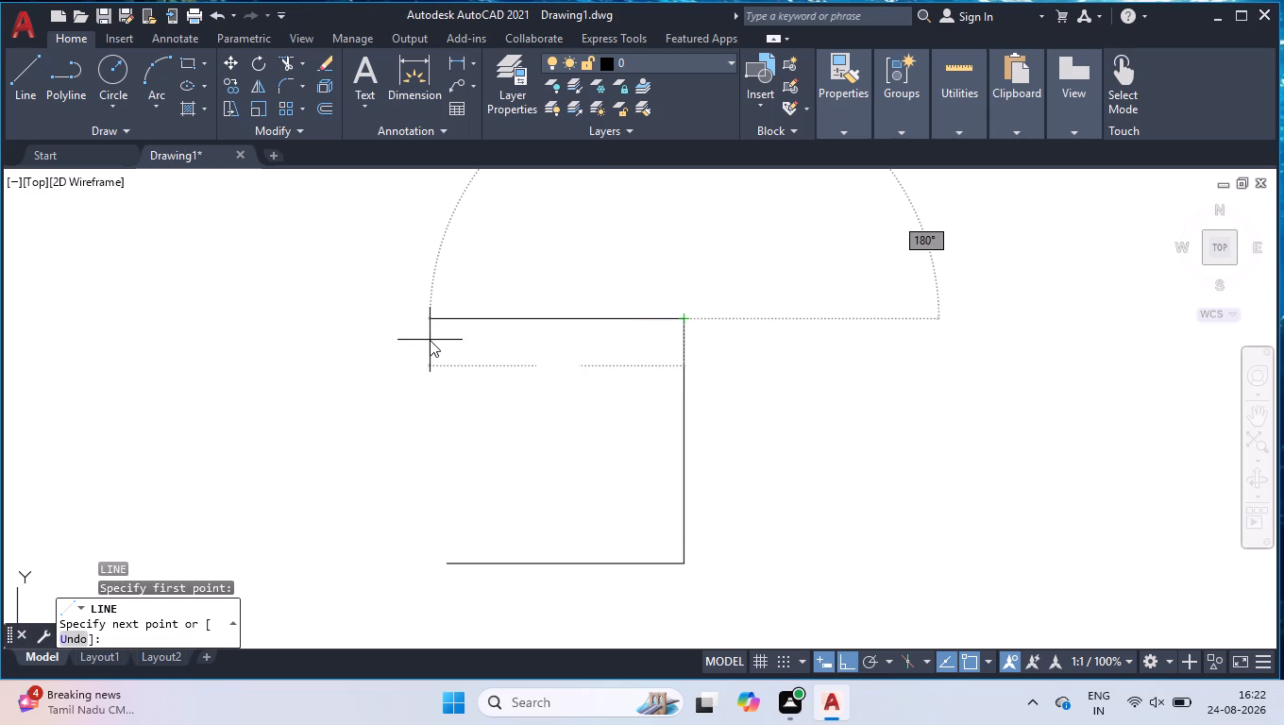
type("'11")
type(".5")
key("Return")
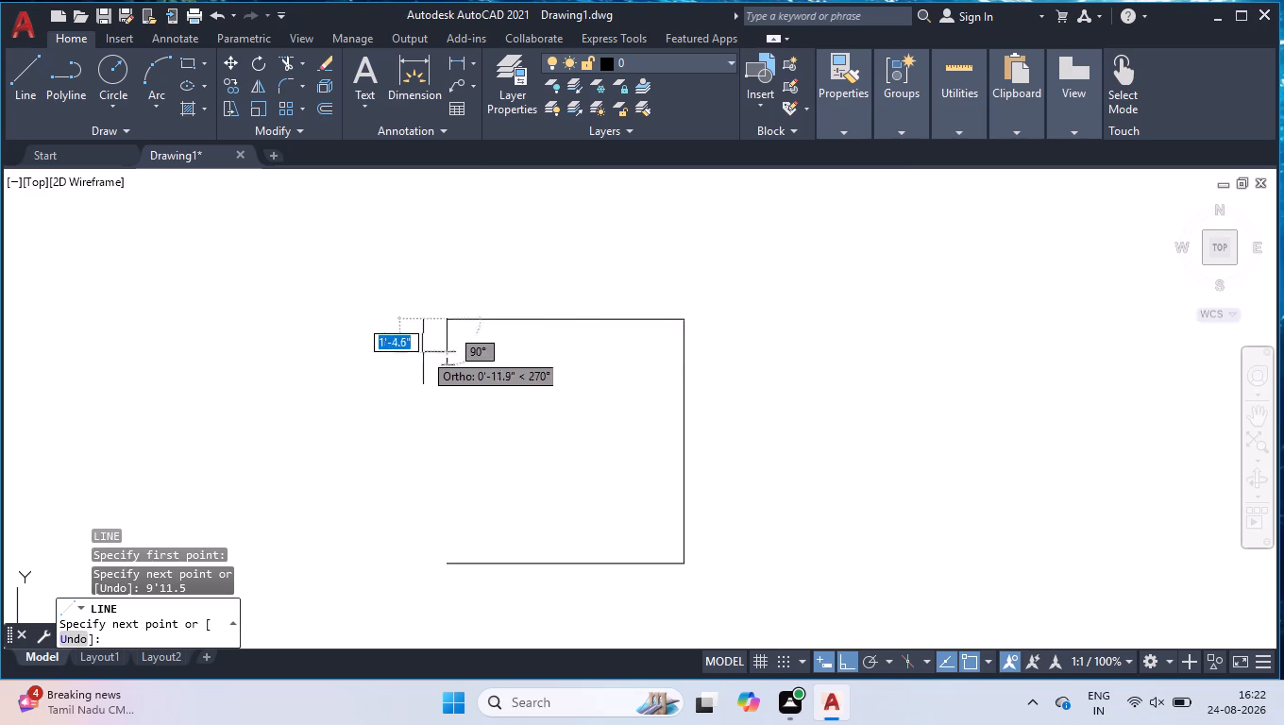
left_click(445, 566)
key("Return")
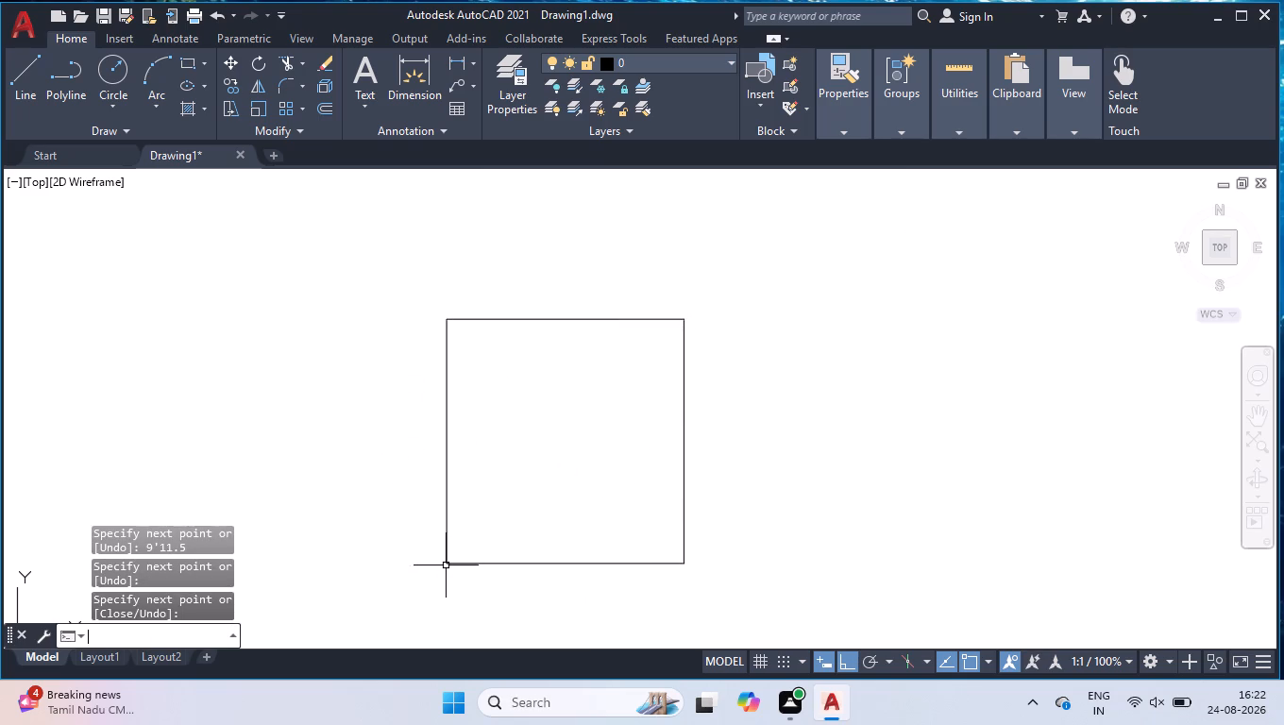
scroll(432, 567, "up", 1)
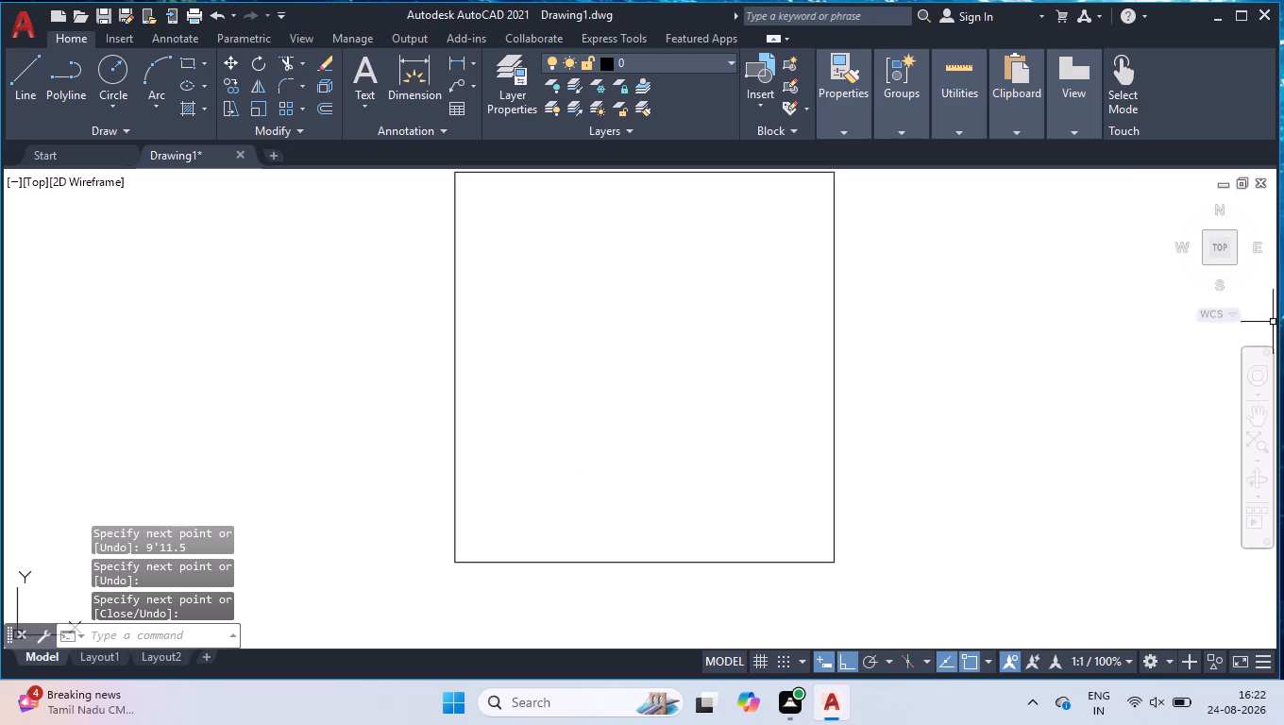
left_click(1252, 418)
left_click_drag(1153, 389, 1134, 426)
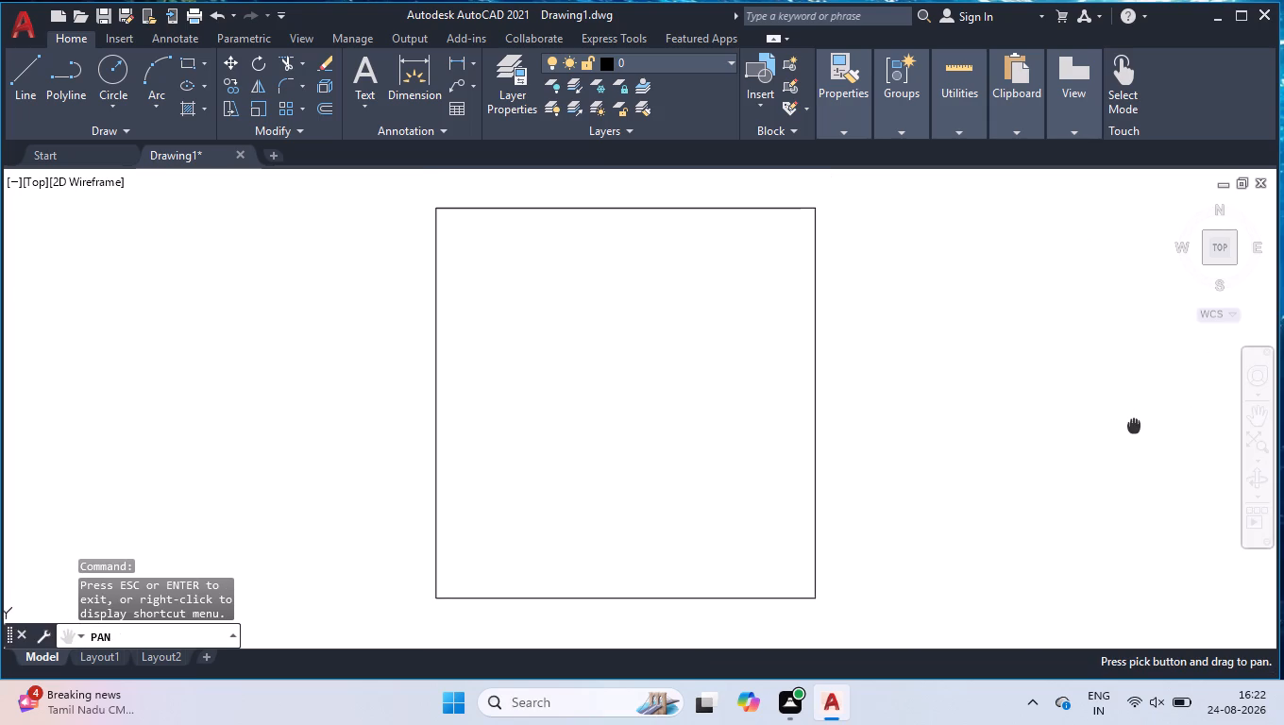
Offset the outline's top edge 9" inward to form the thick top wall.
left_click_drag(1134, 426, 1144, 430)
key("Return")
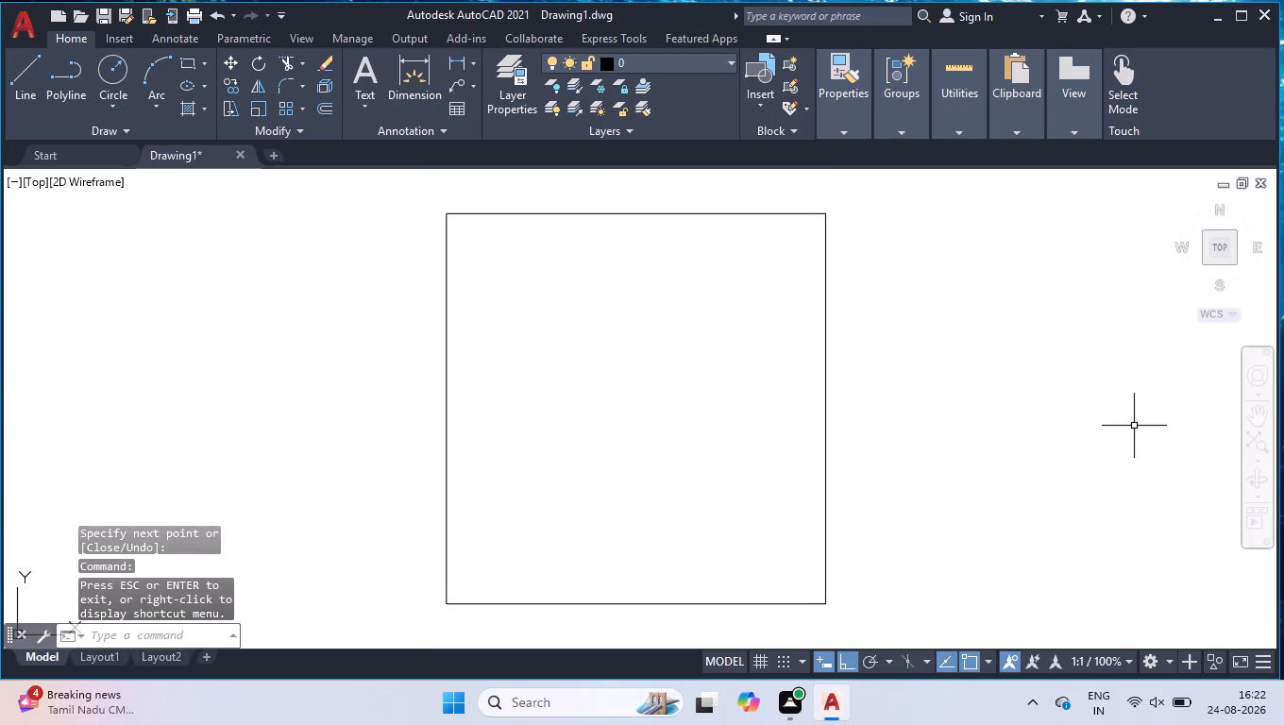
key("o")
type("FF")
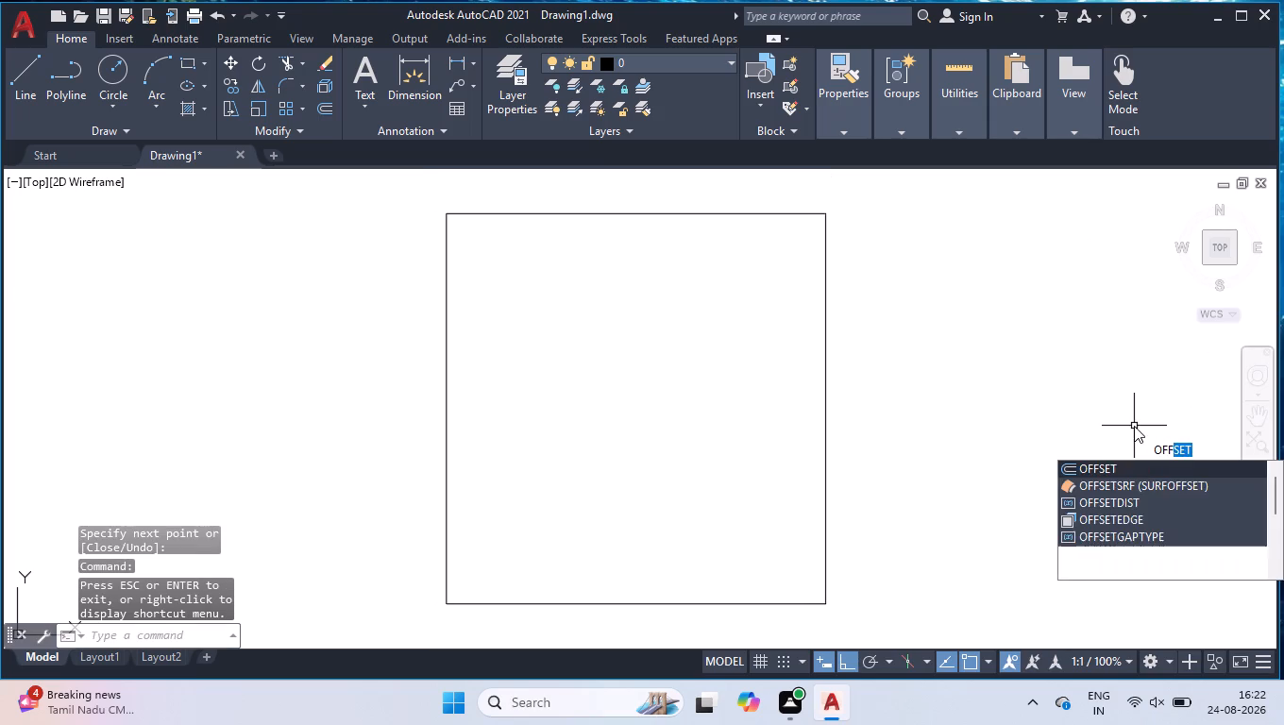
key("Return")
key("9")
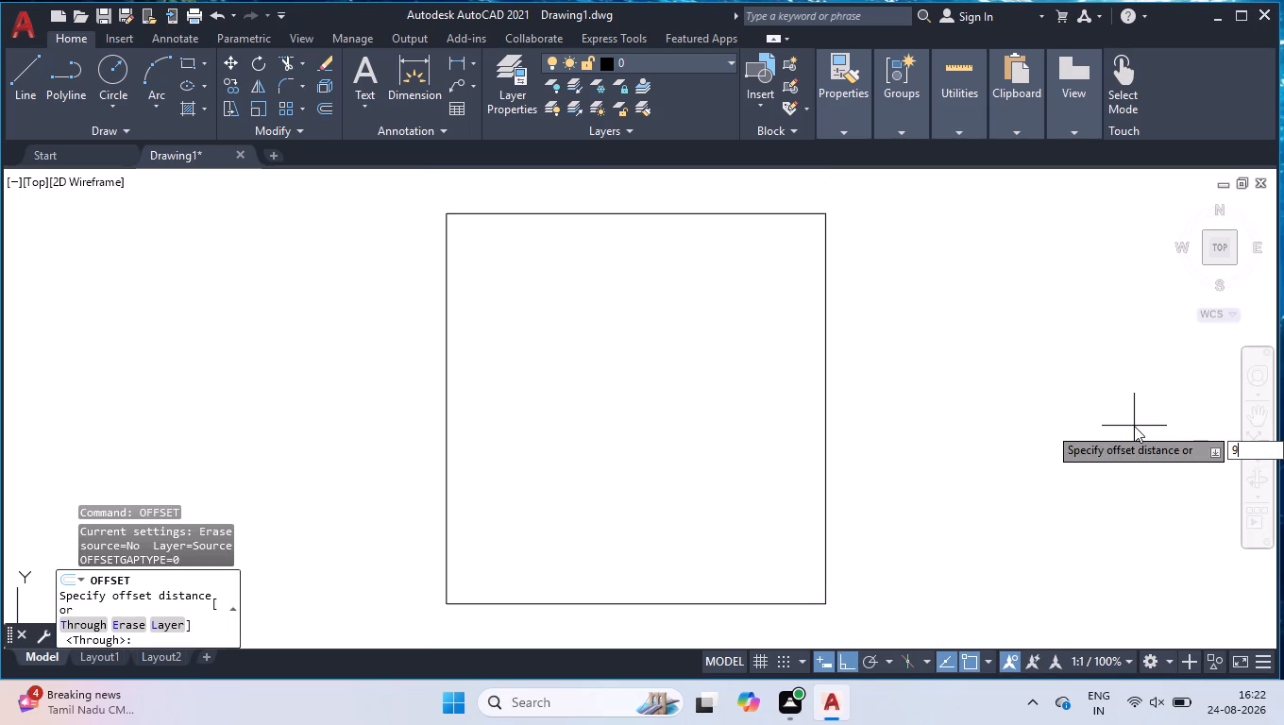
key("Return")
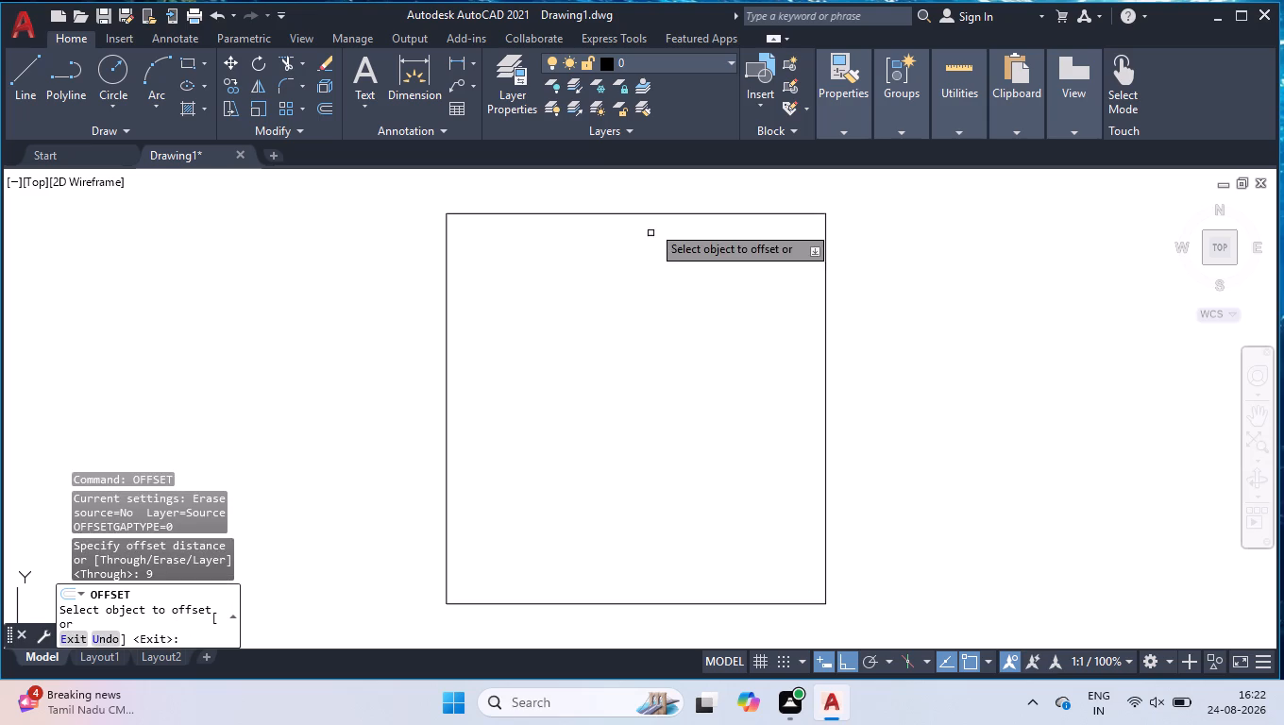
left_click(667, 215)
left_click(665, 275)
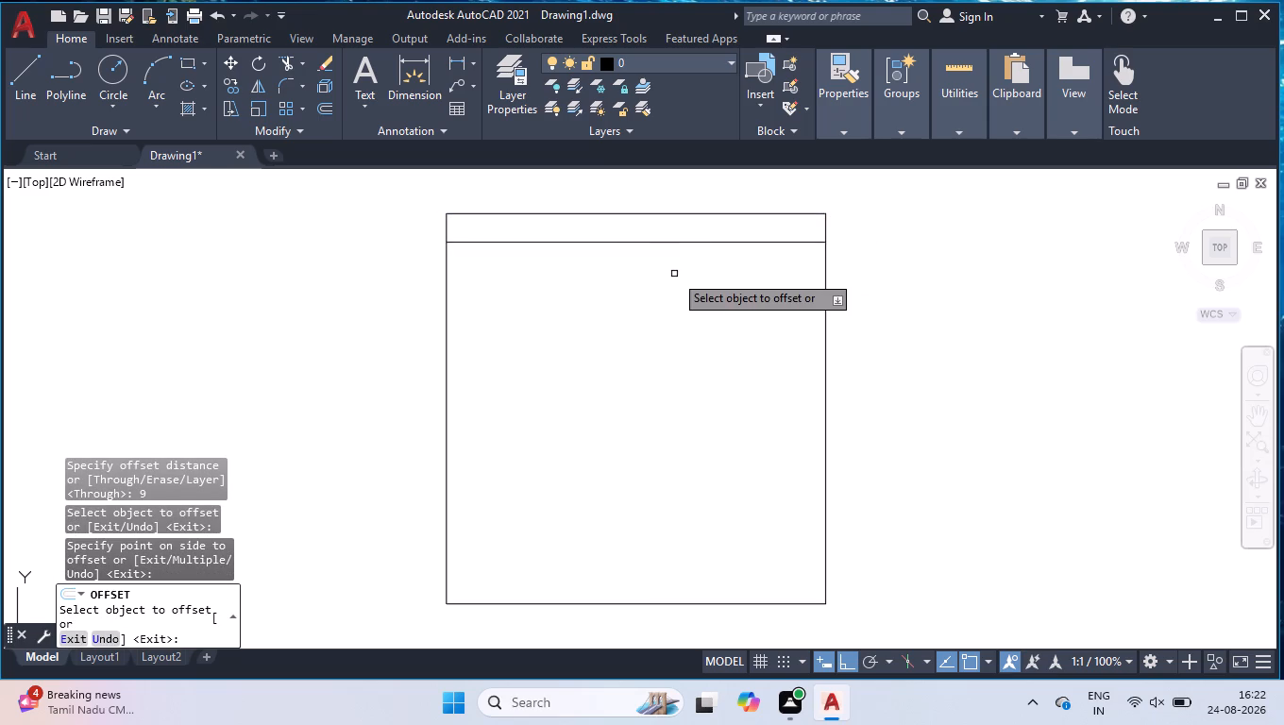
Offset the outline's left, right and bottom edges 4.5" inward to form the thinner walls.
left_click(447, 321)
type("4.5")
key("Return")
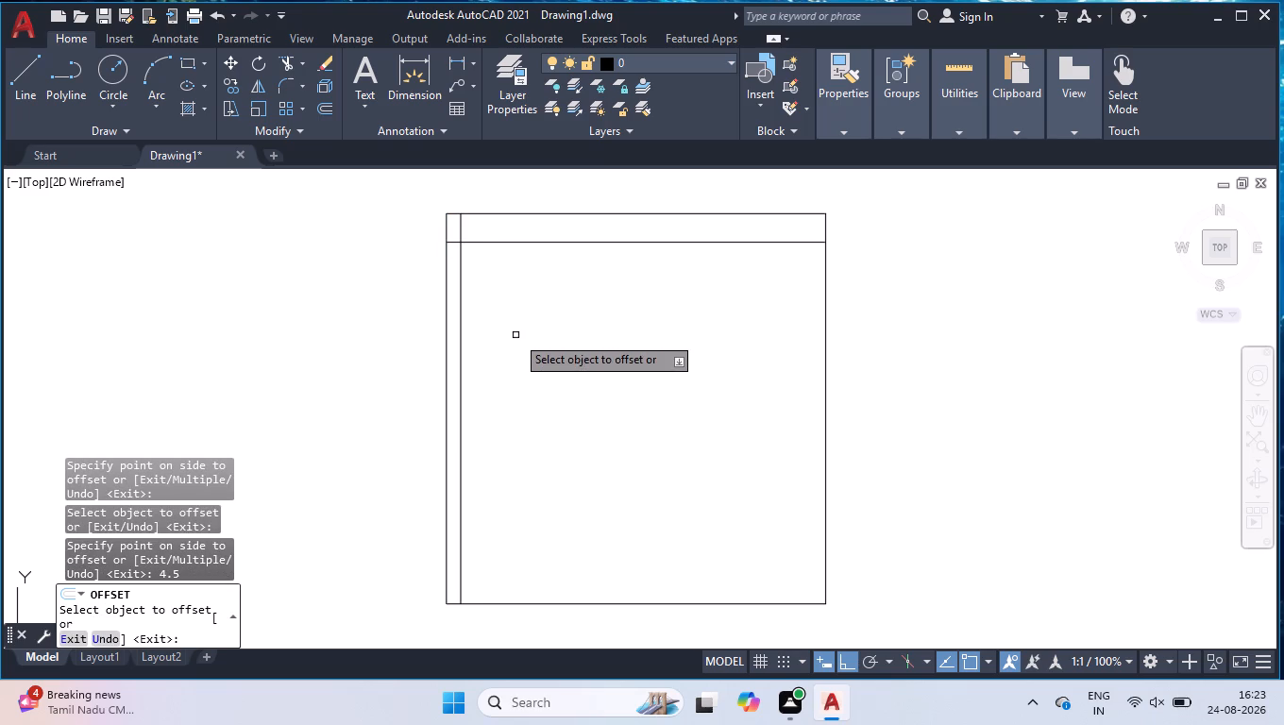
left_click(828, 383)
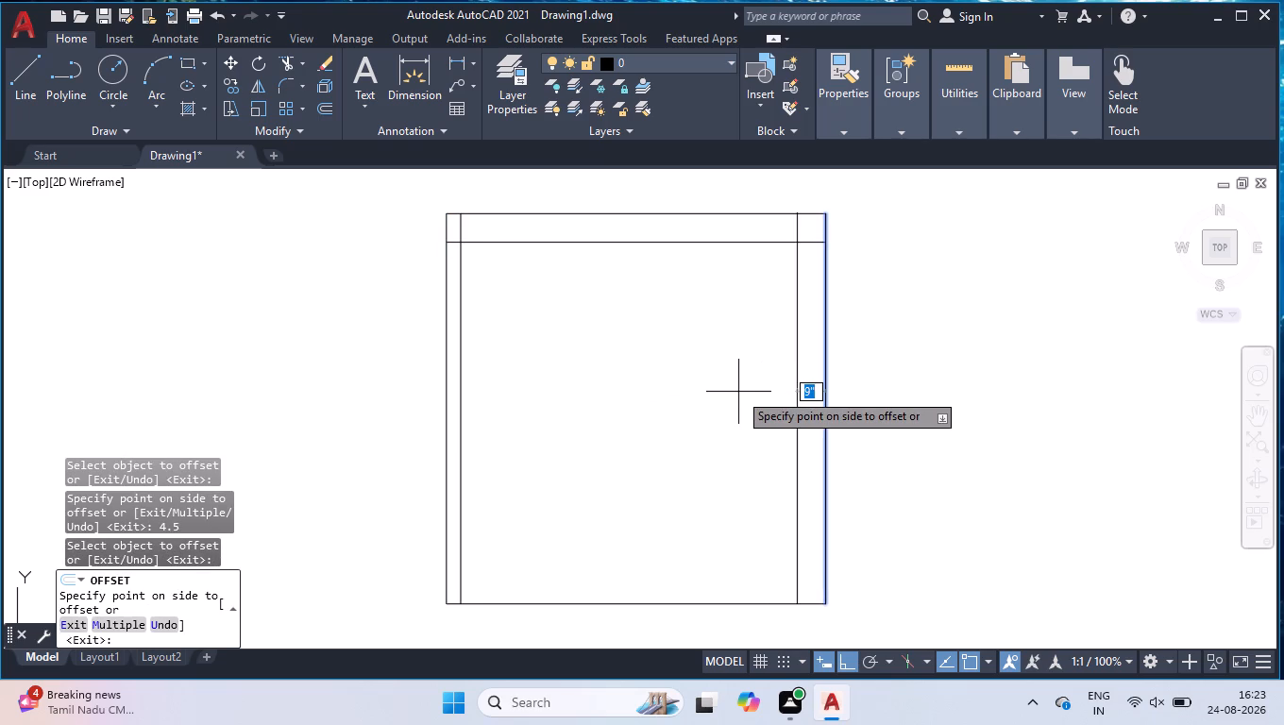
type("4.5")
key("Return")
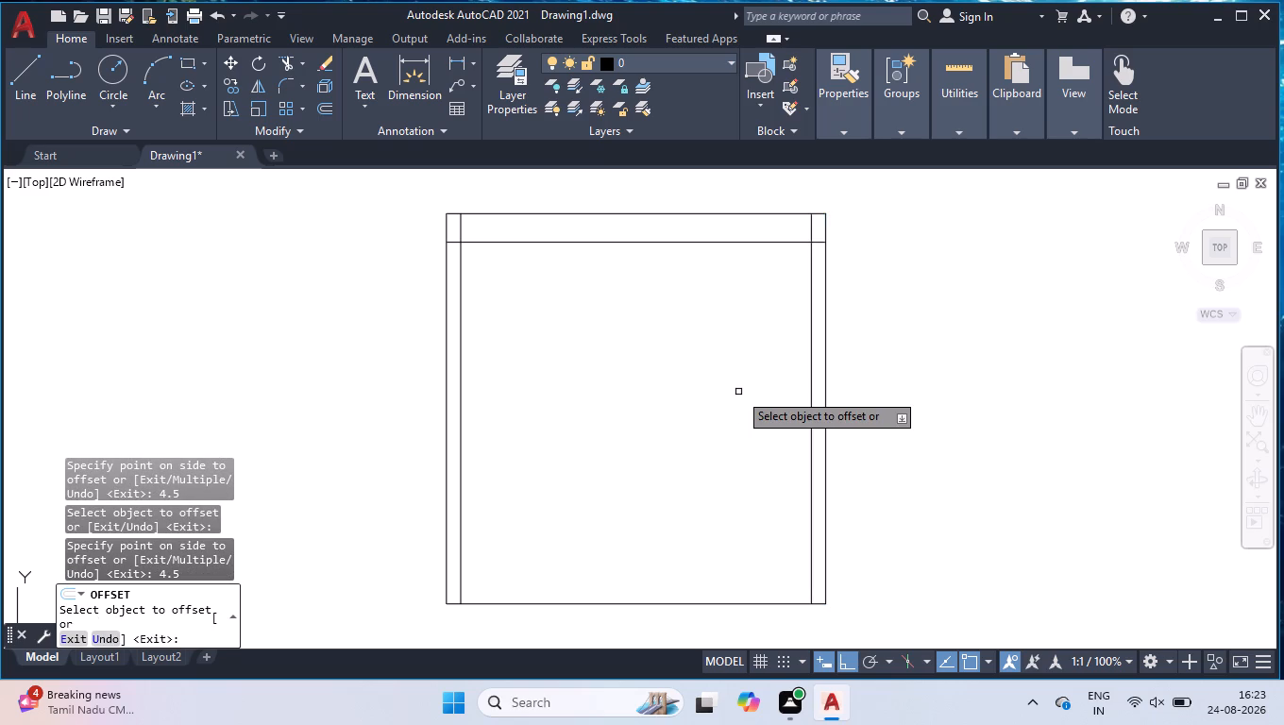
left_click(636, 601)
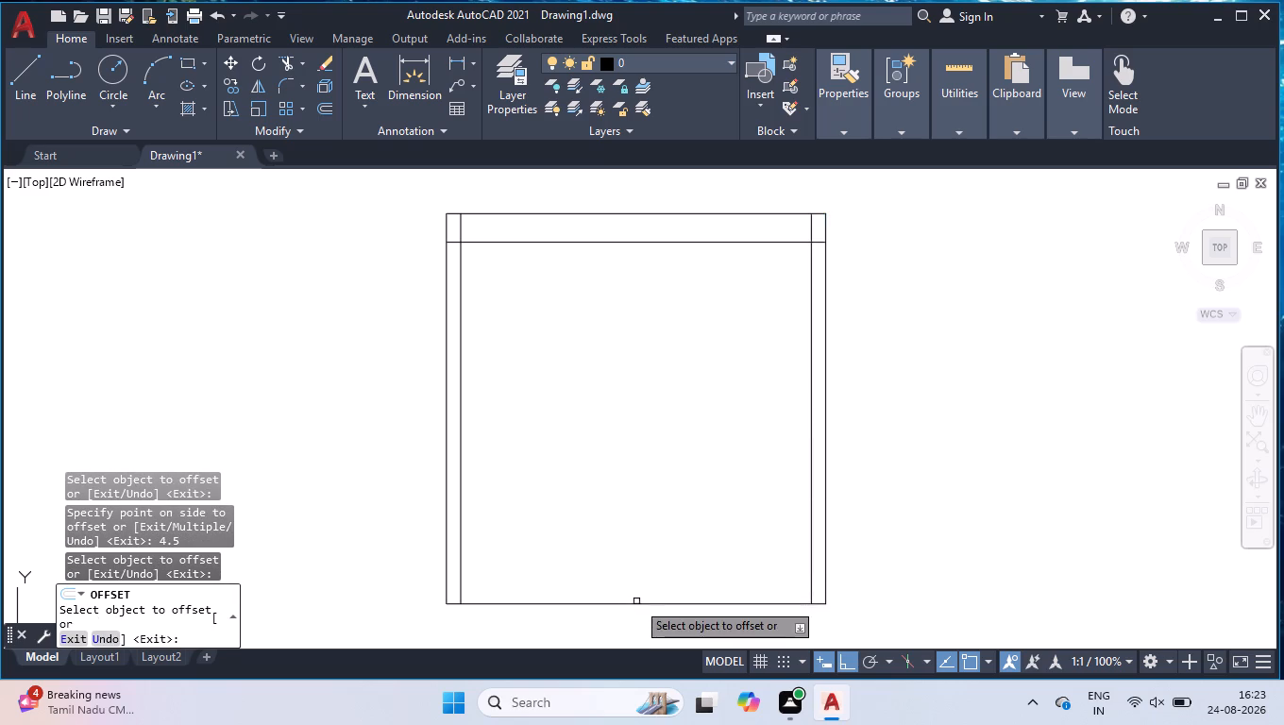
left_click(623, 603)
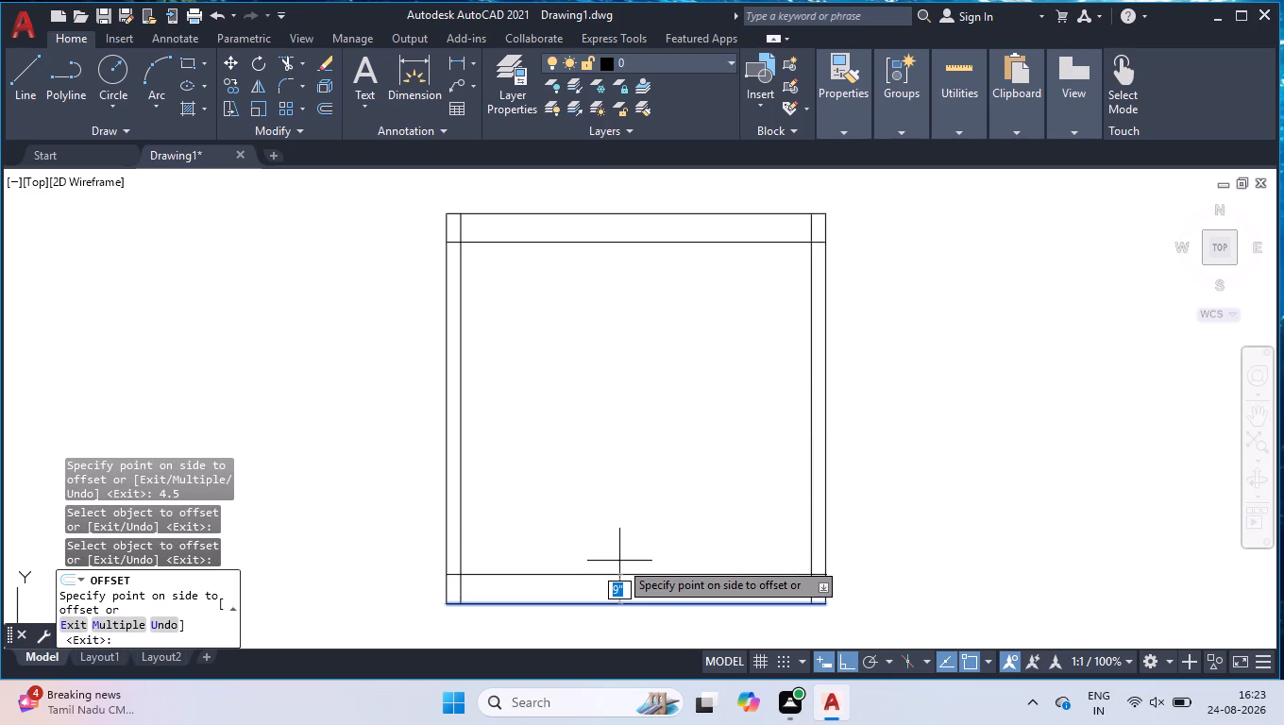
type("4.5")
key("Return")
key("Return")
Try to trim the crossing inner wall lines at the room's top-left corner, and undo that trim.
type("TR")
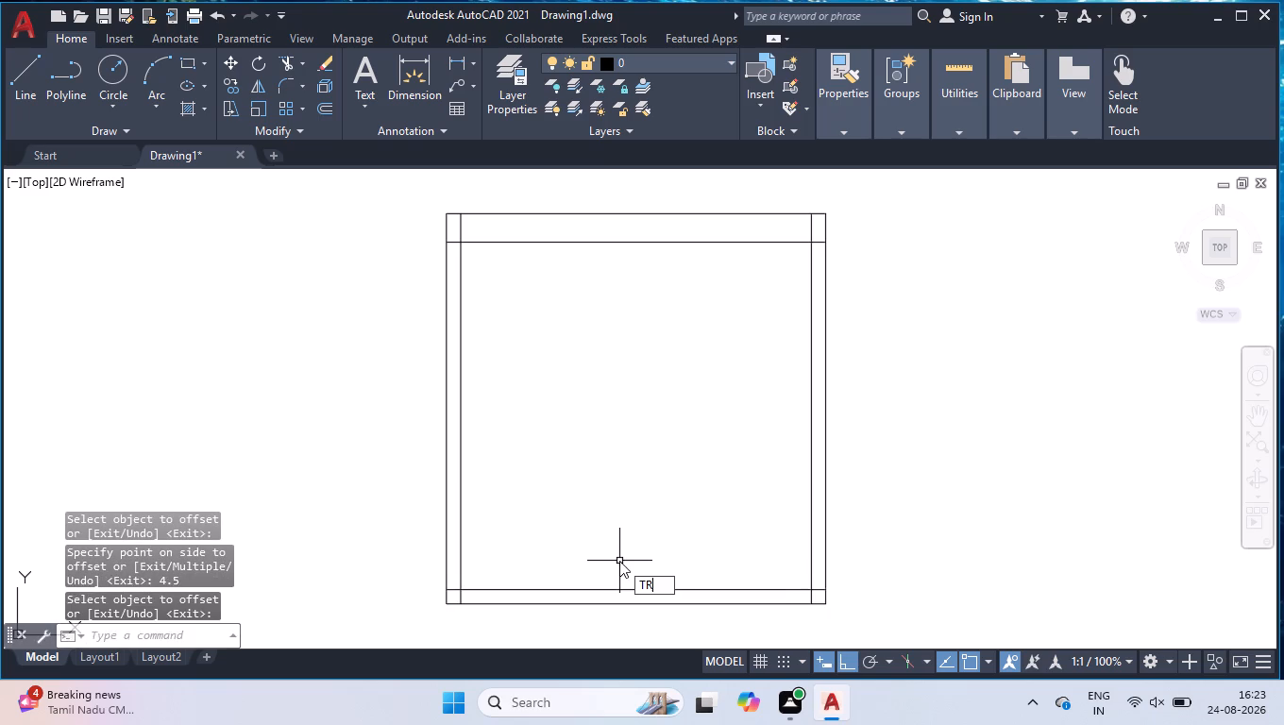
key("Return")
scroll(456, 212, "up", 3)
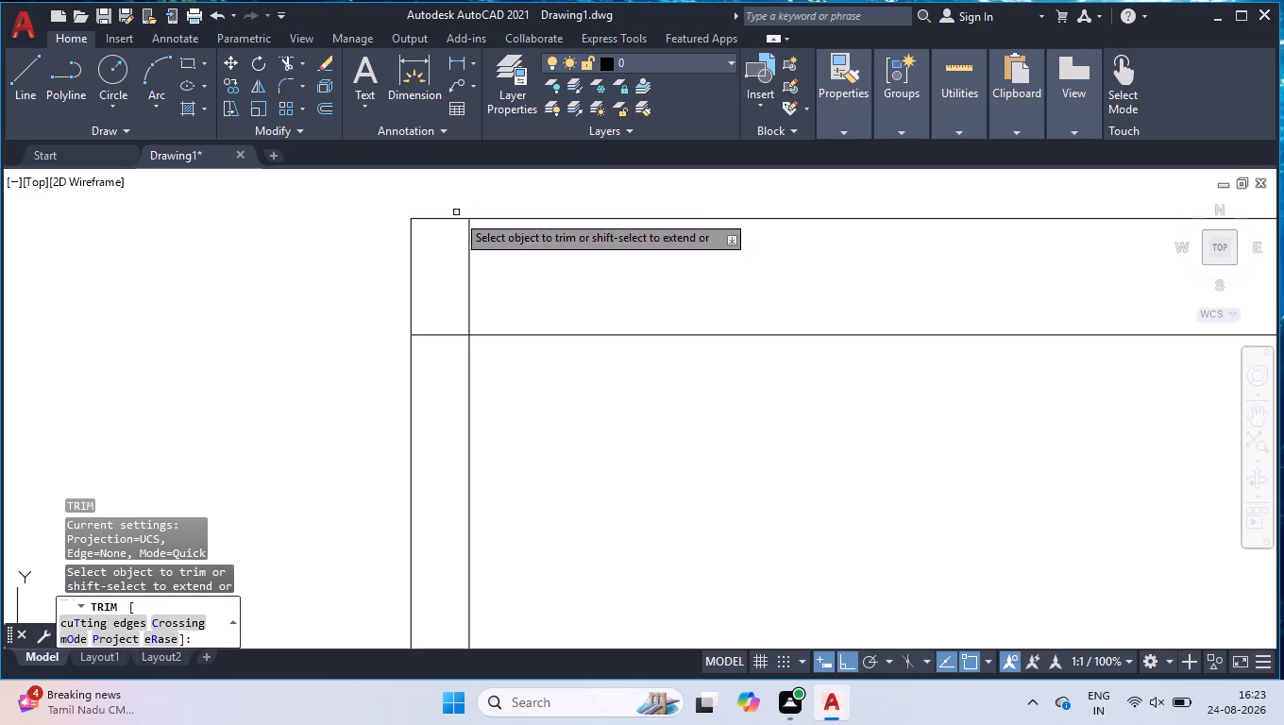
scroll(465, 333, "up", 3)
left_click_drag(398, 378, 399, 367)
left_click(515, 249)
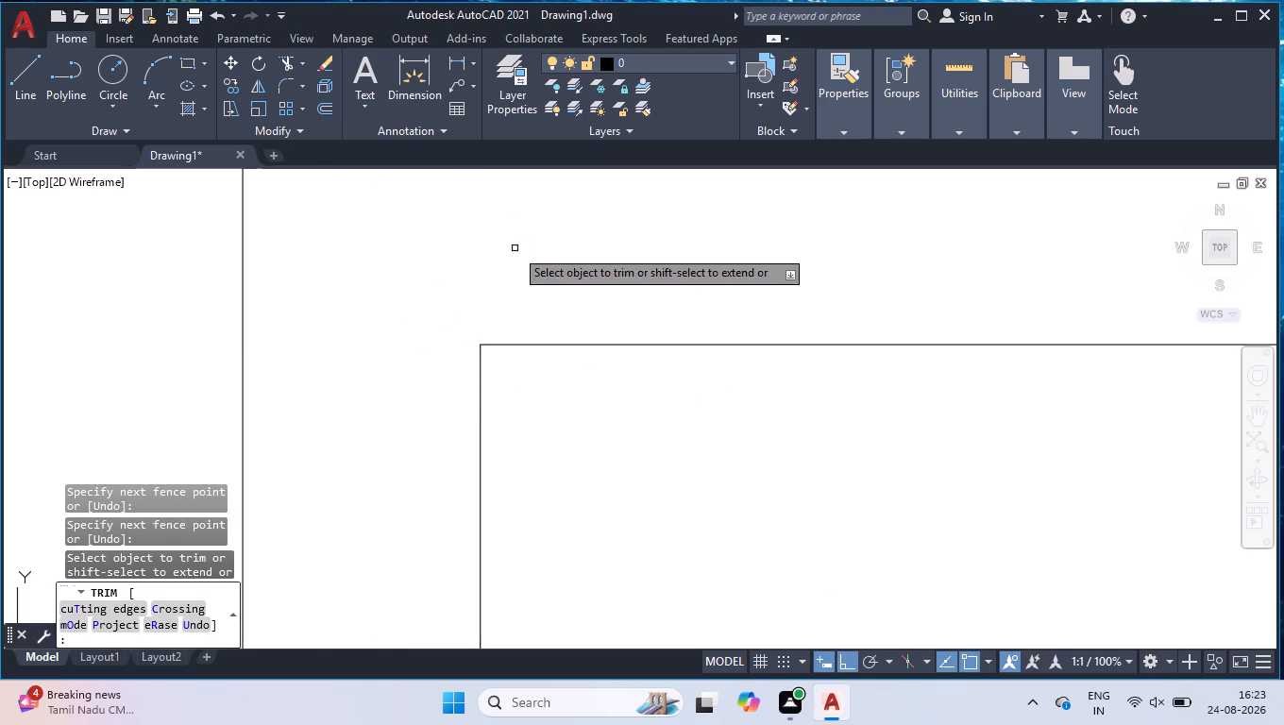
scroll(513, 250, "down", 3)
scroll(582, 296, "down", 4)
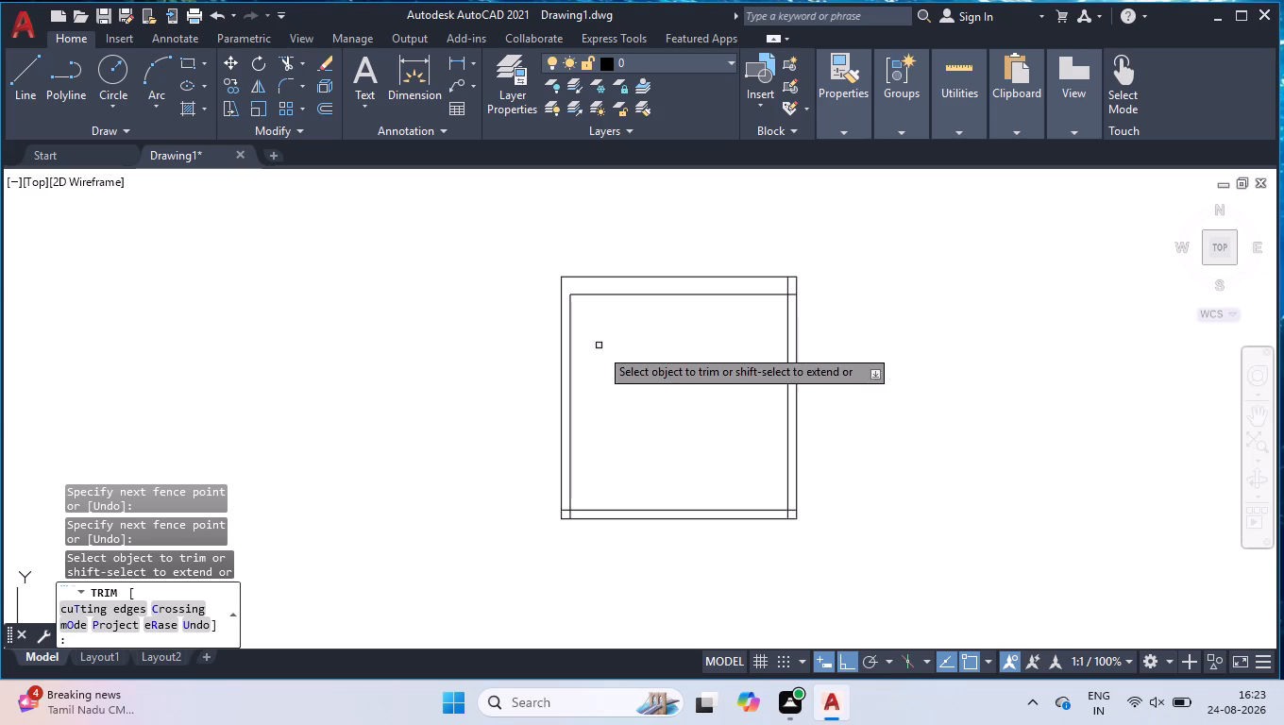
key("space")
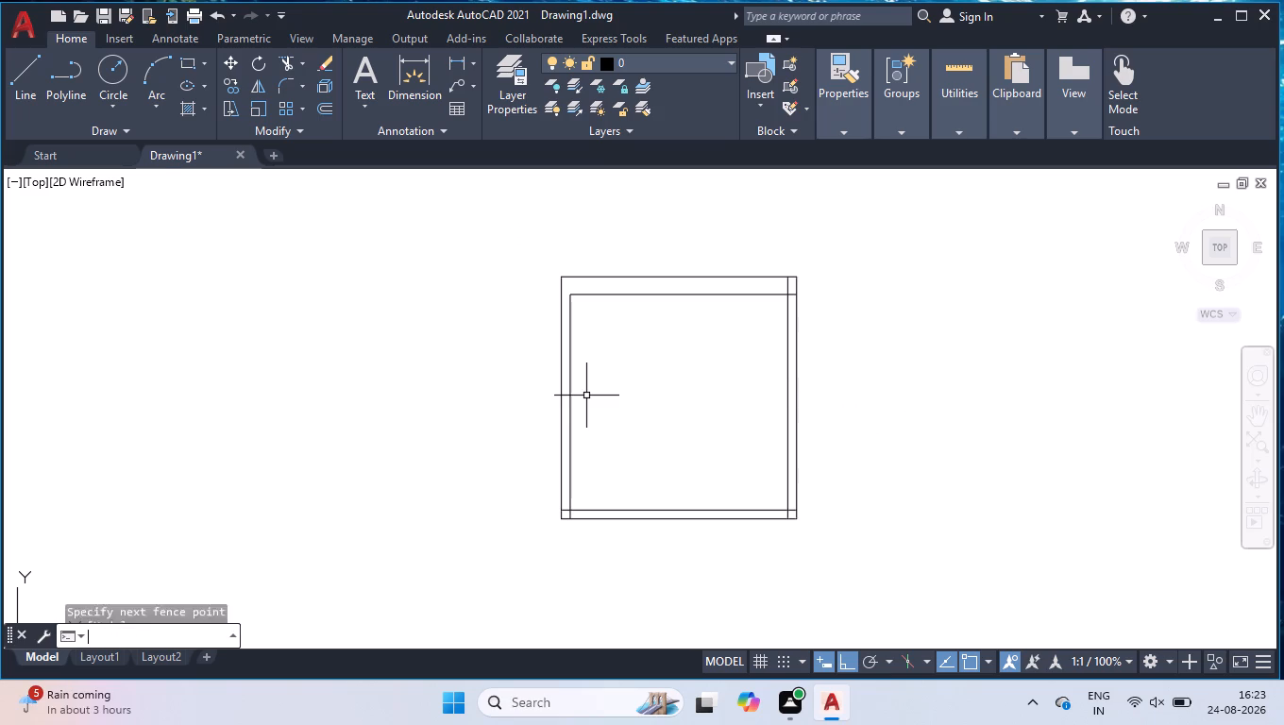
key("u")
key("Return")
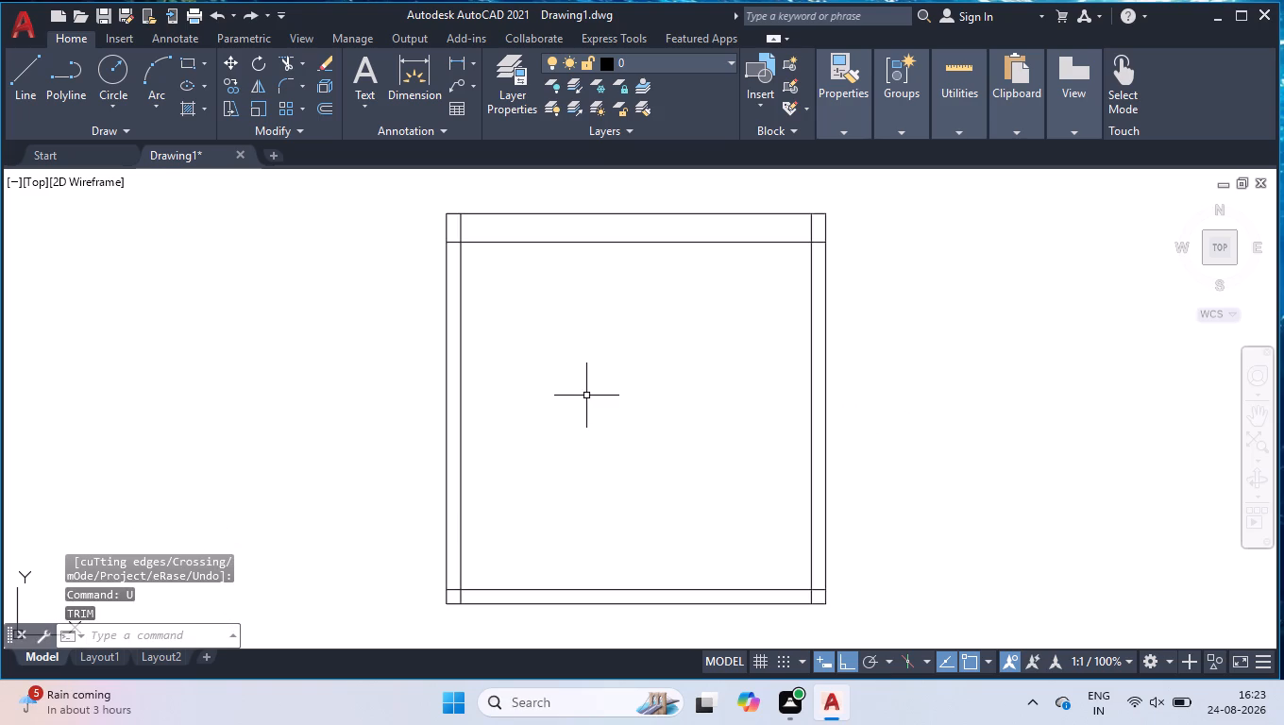
Trim the inner vertical lines above the top wall's inner line, and the bottom inner line's ends within the side walls.
type("TR")
key("Return")
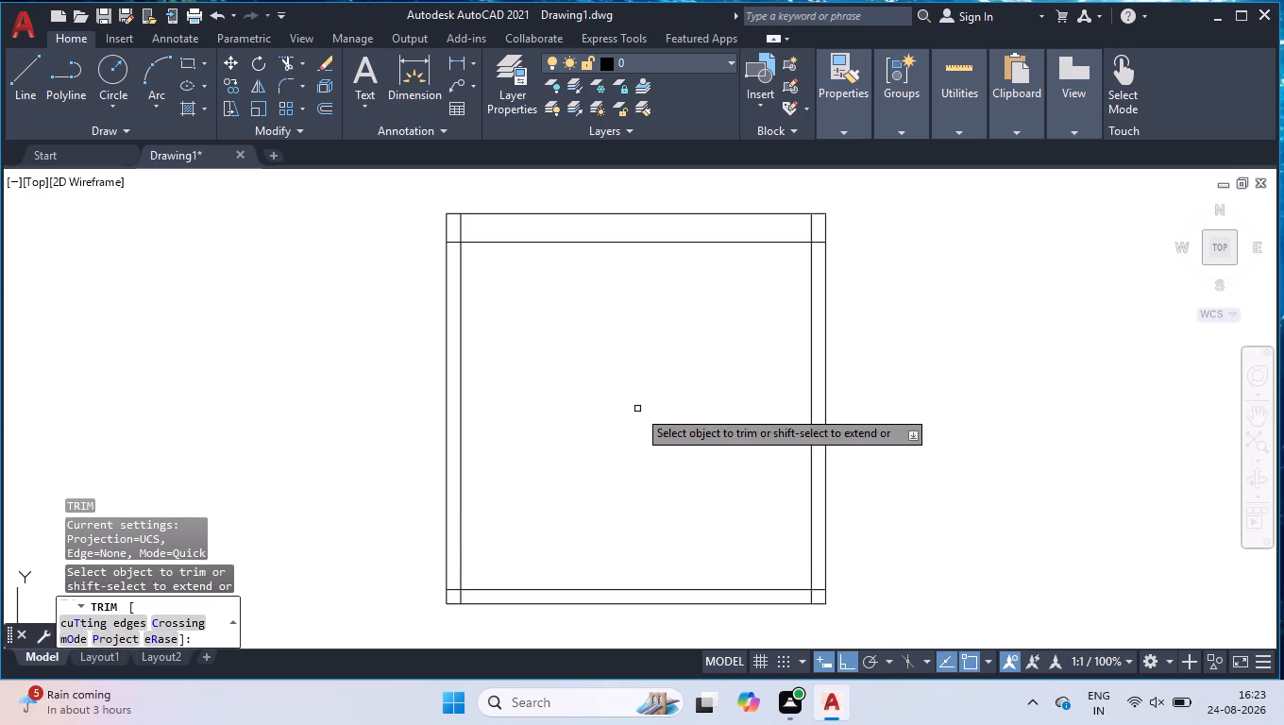
left_click(458, 230)
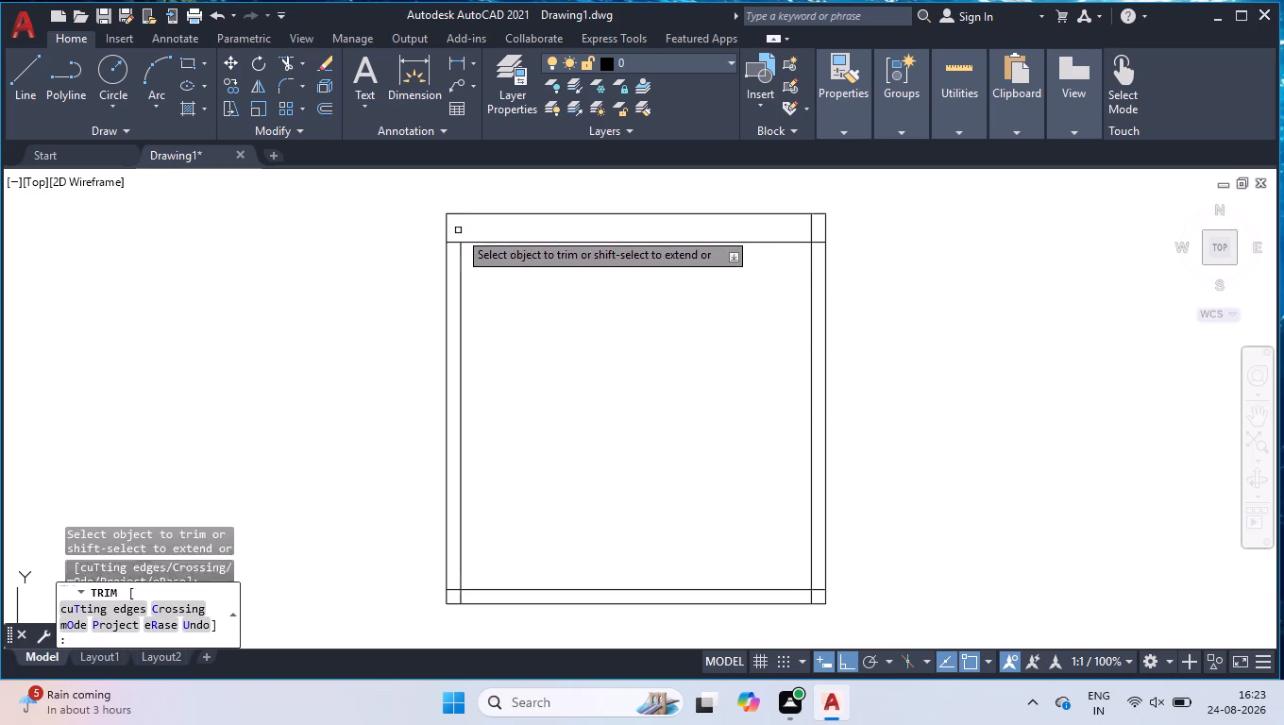
left_click(810, 229)
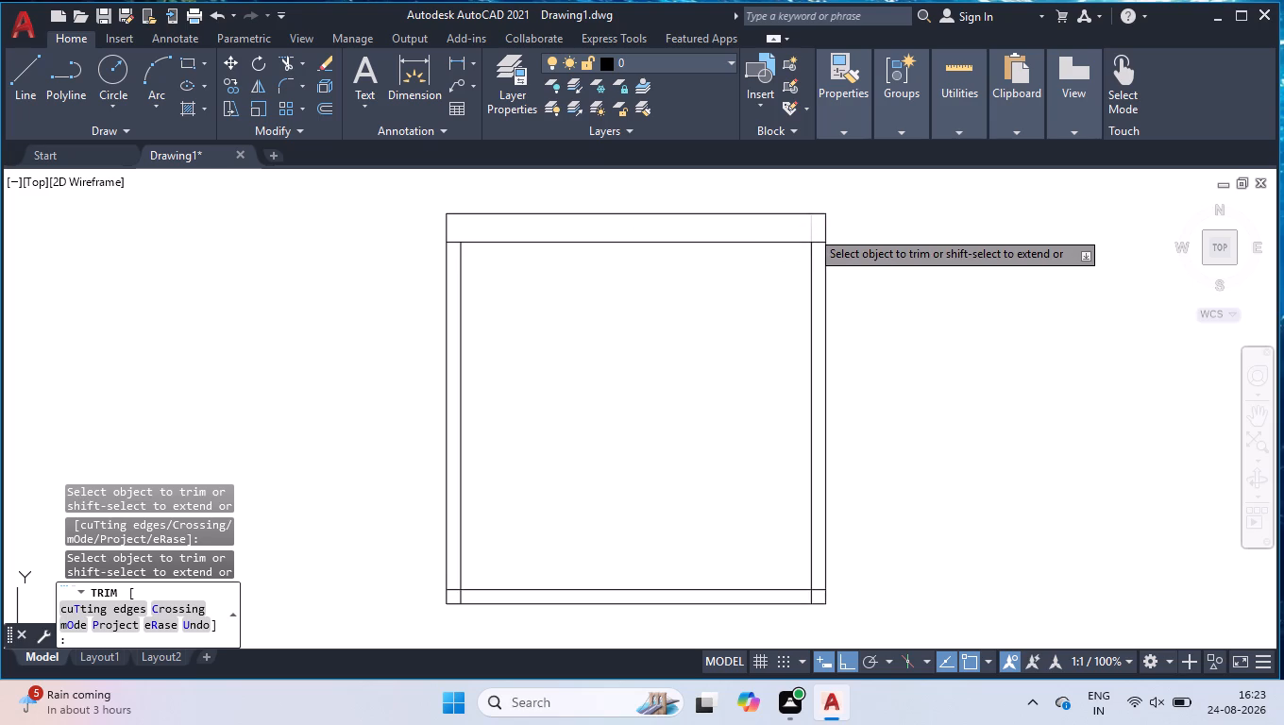
left_click(819, 590)
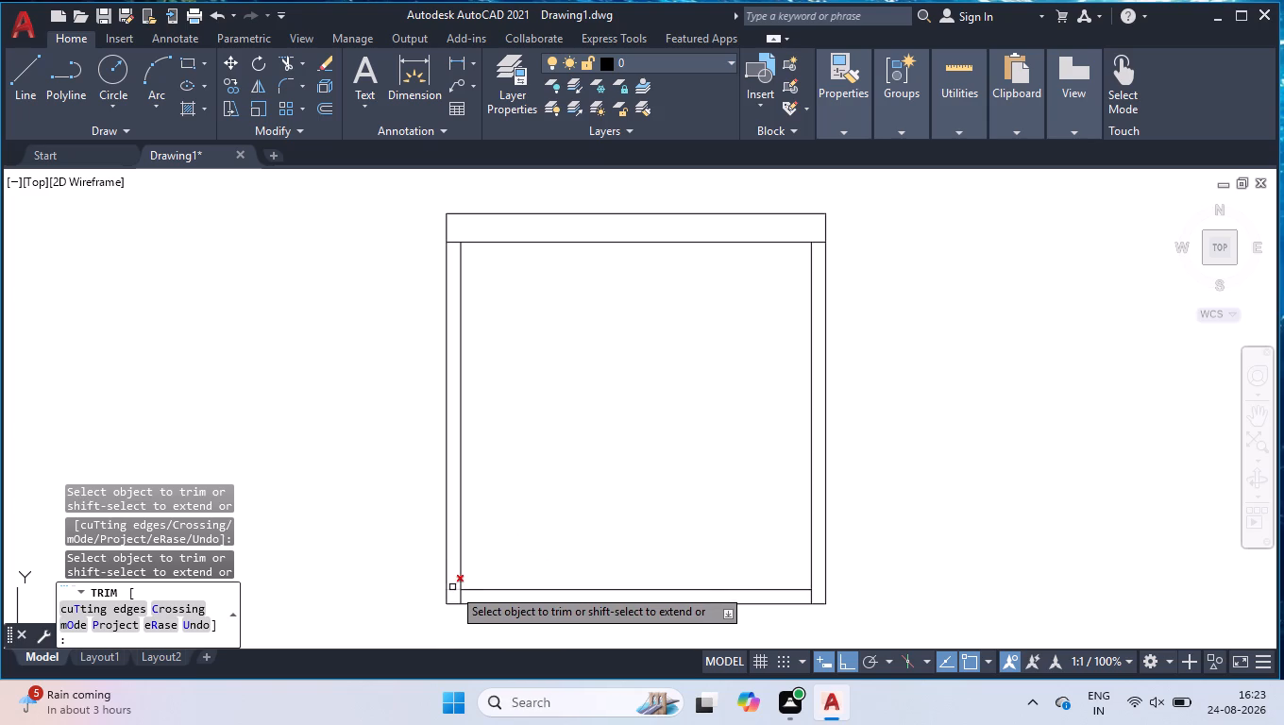
left_click(452, 587)
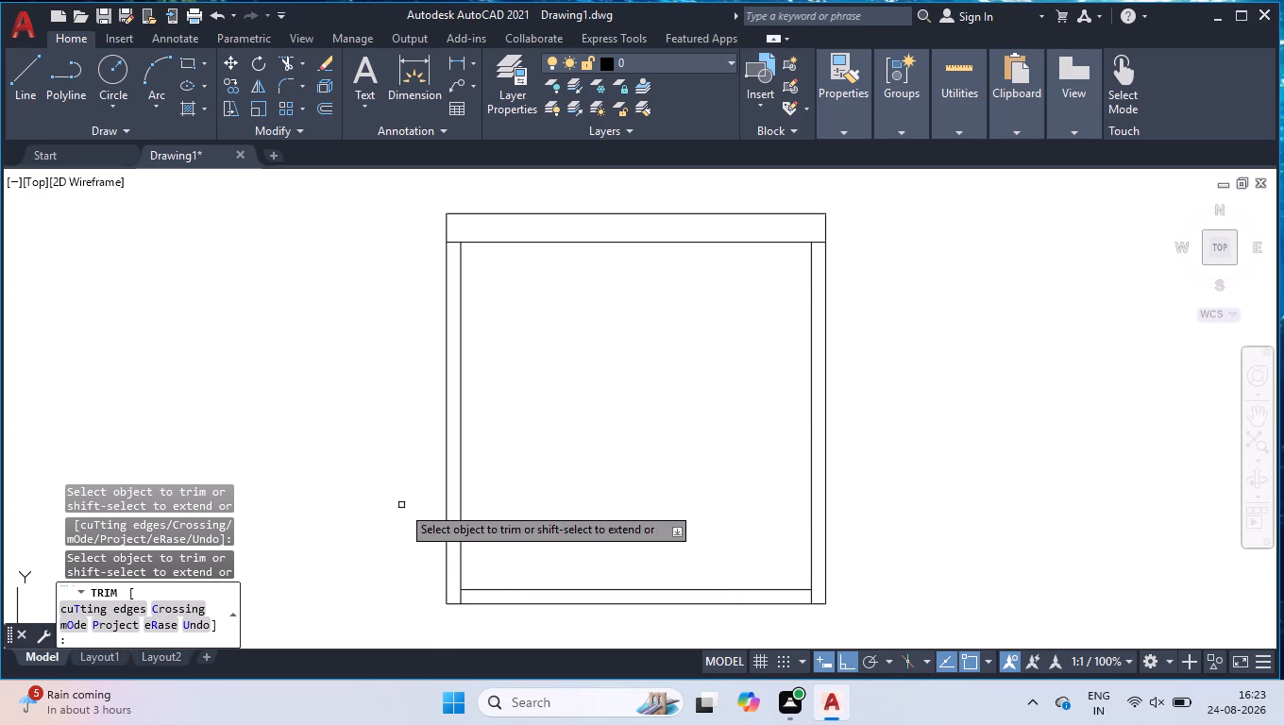
key("Return")
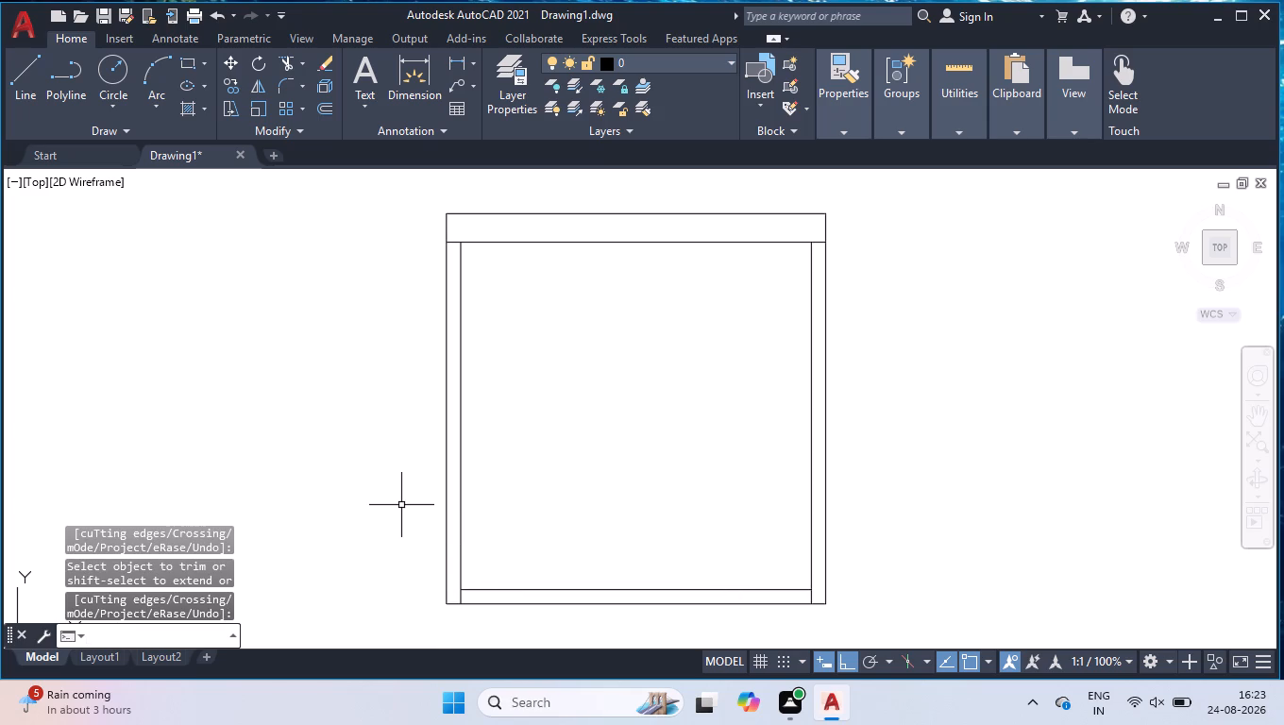
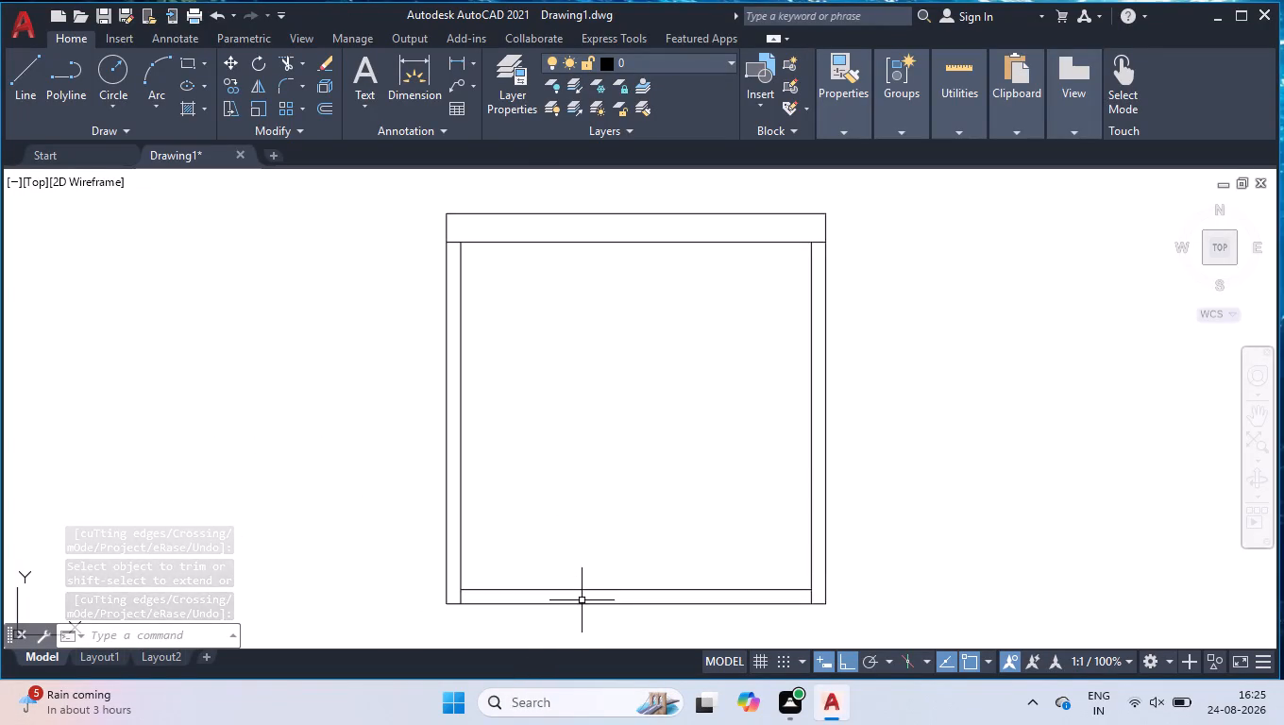
Offset the outline's bottom edge 2'10" upward into the room.
type("OFF")
key("Return")
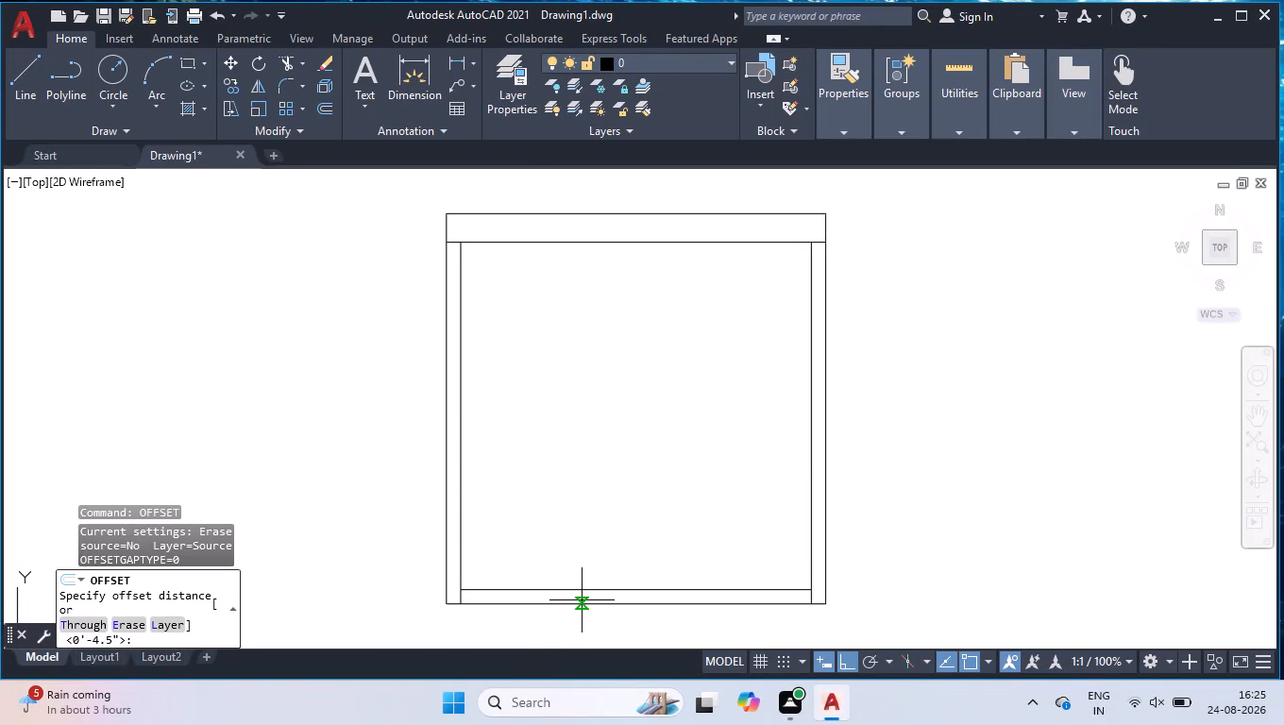
type("2'10")
key("Return")
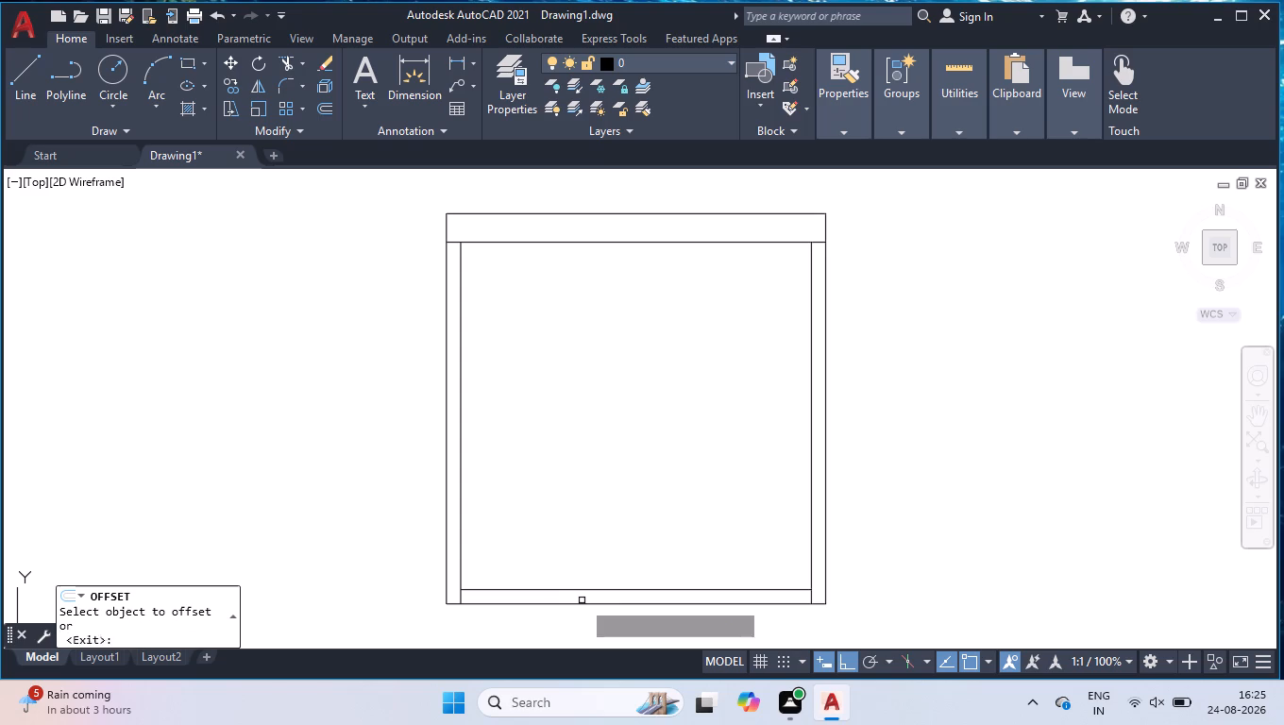
left_click(605, 604)
left_click(558, 342)
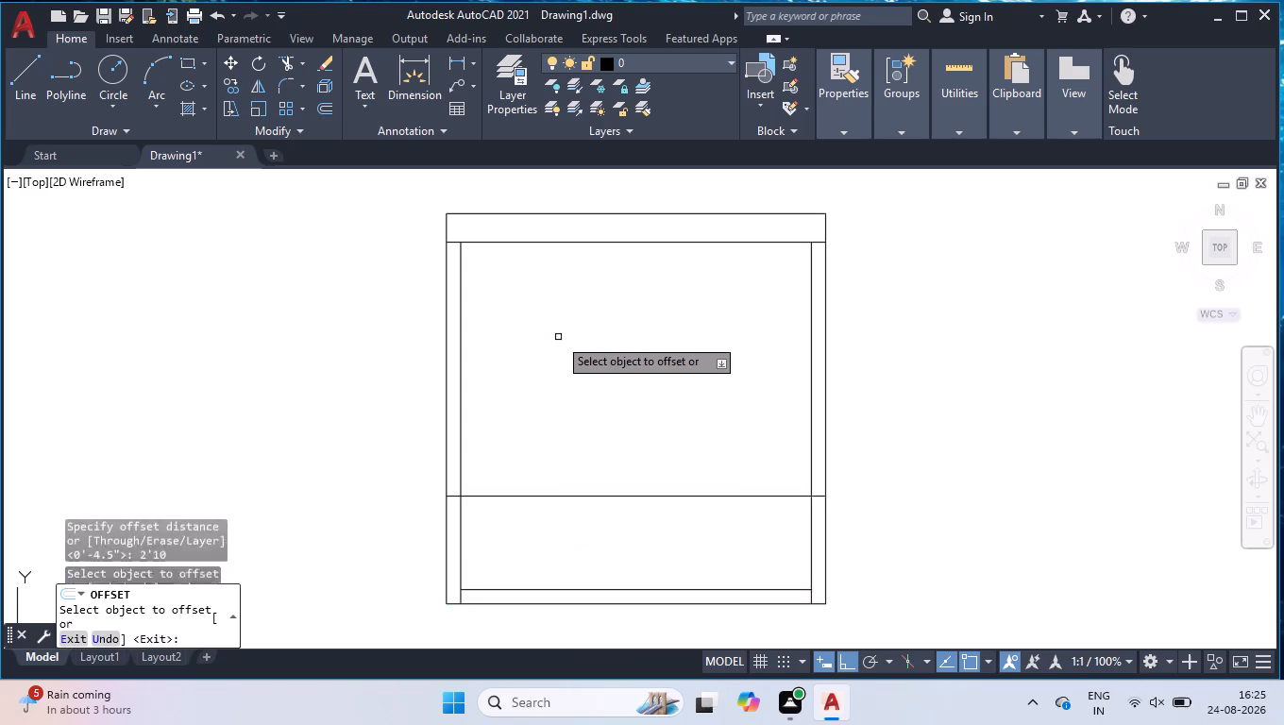
key("Return")
Trim both ends of the new horizontal line where they cross the left and right side walls.
type("TR")
key("Return")
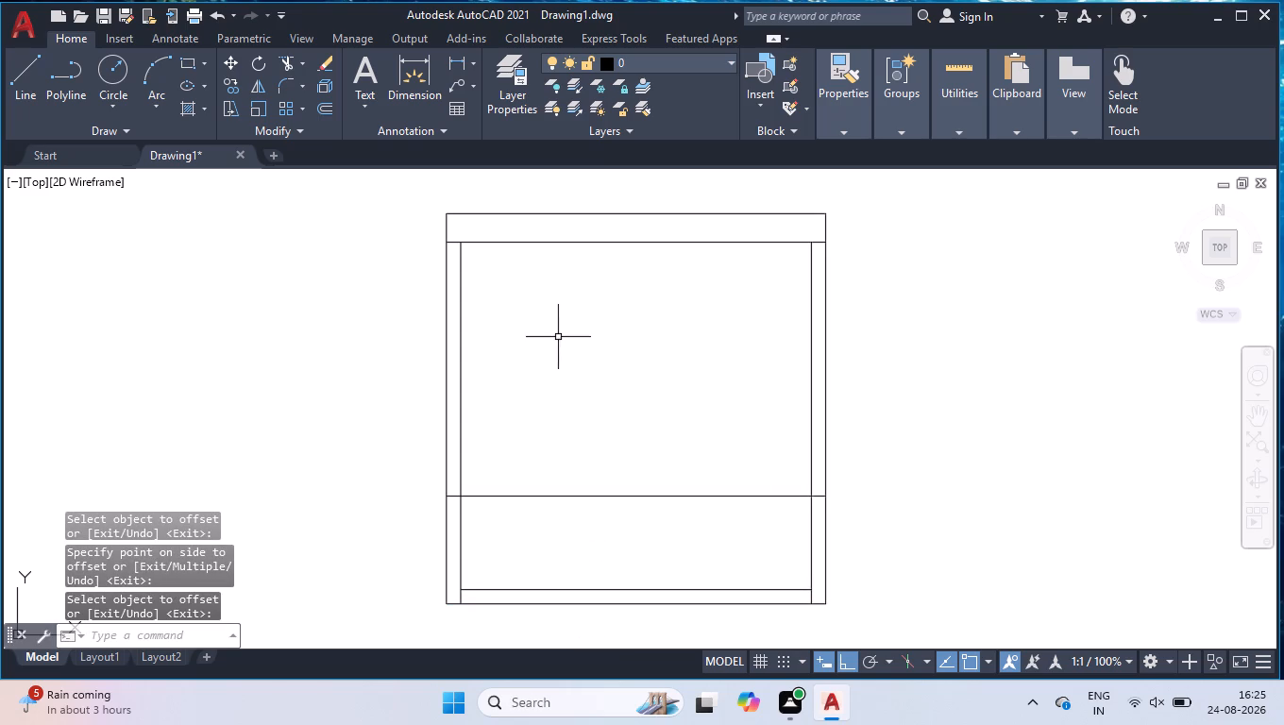
scroll(470, 505, "up", 3)
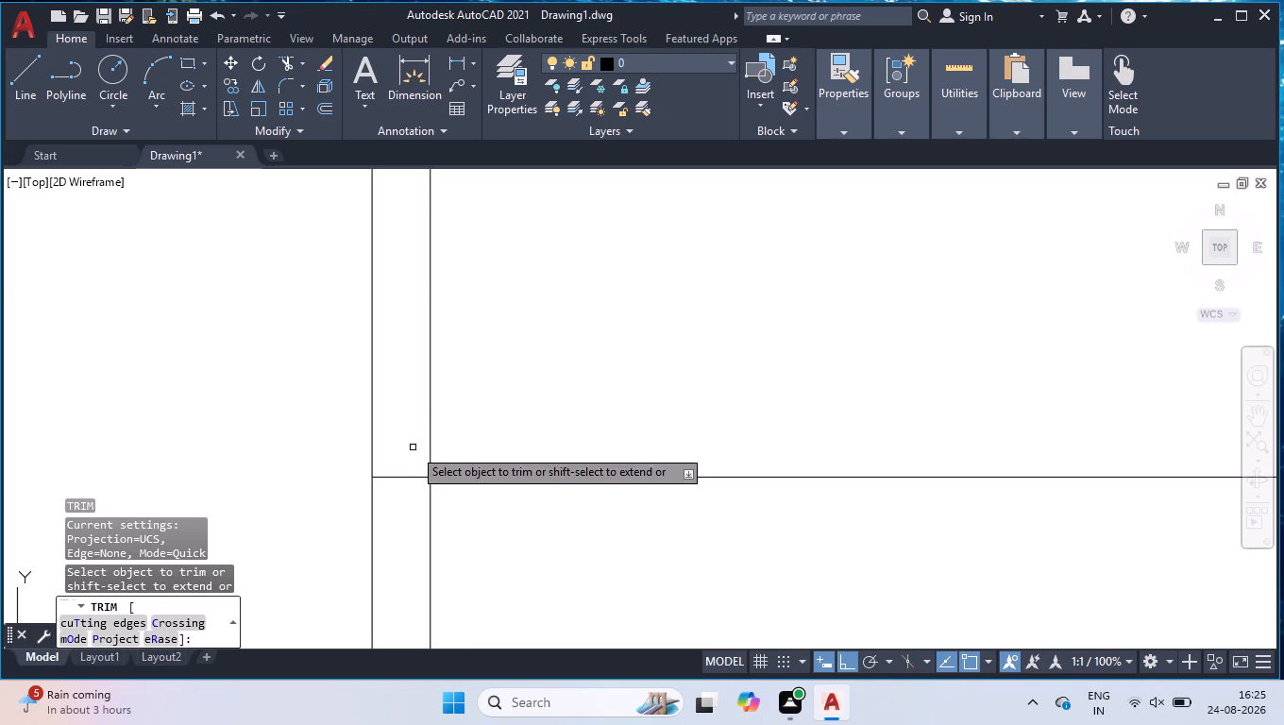
left_click(413, 447)
left_click(396, 500)
scroll(617, 379, "down", 2)
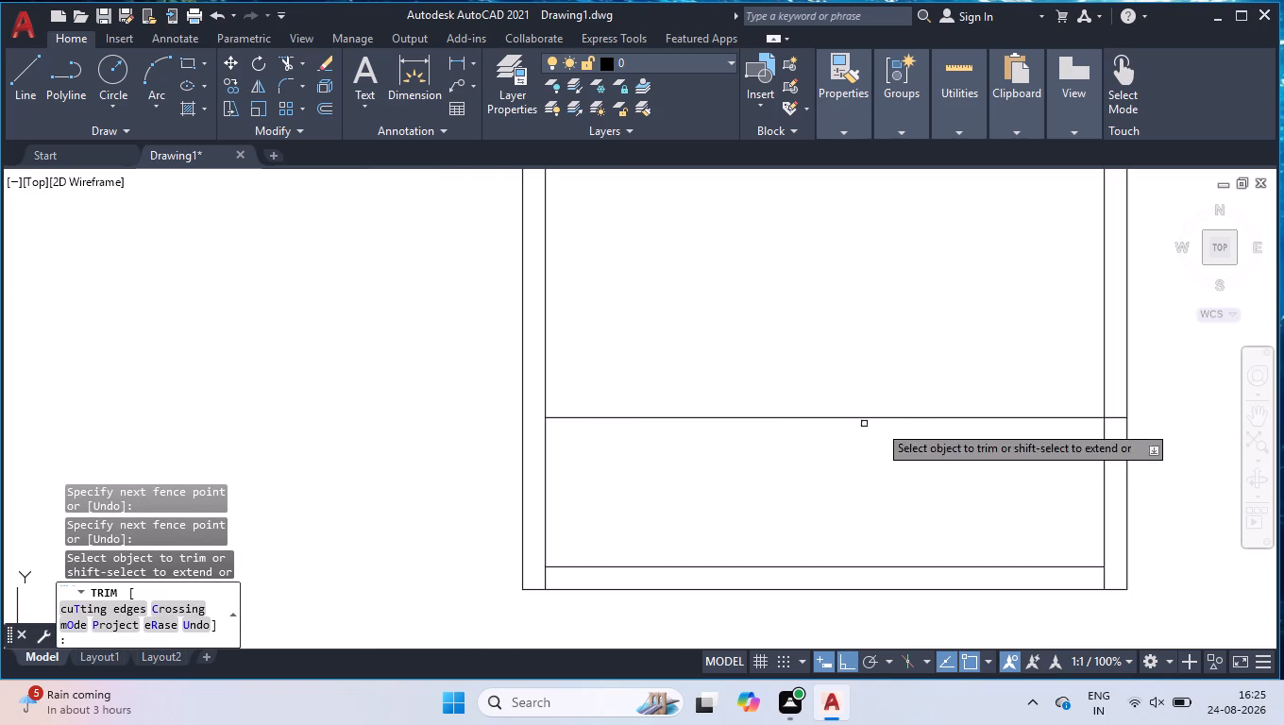
scroll(1135, 419, "up", 3)
left_click(1029, 396)
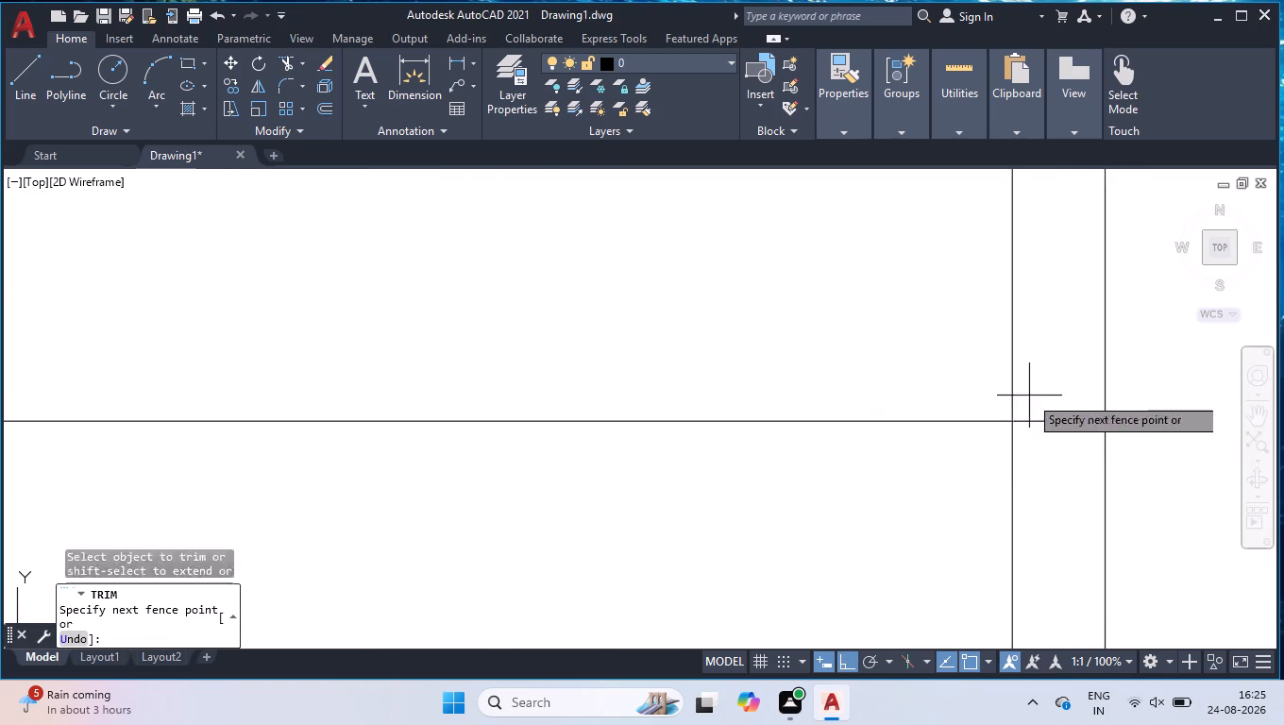
left_click(1039, 475)
key("Return")
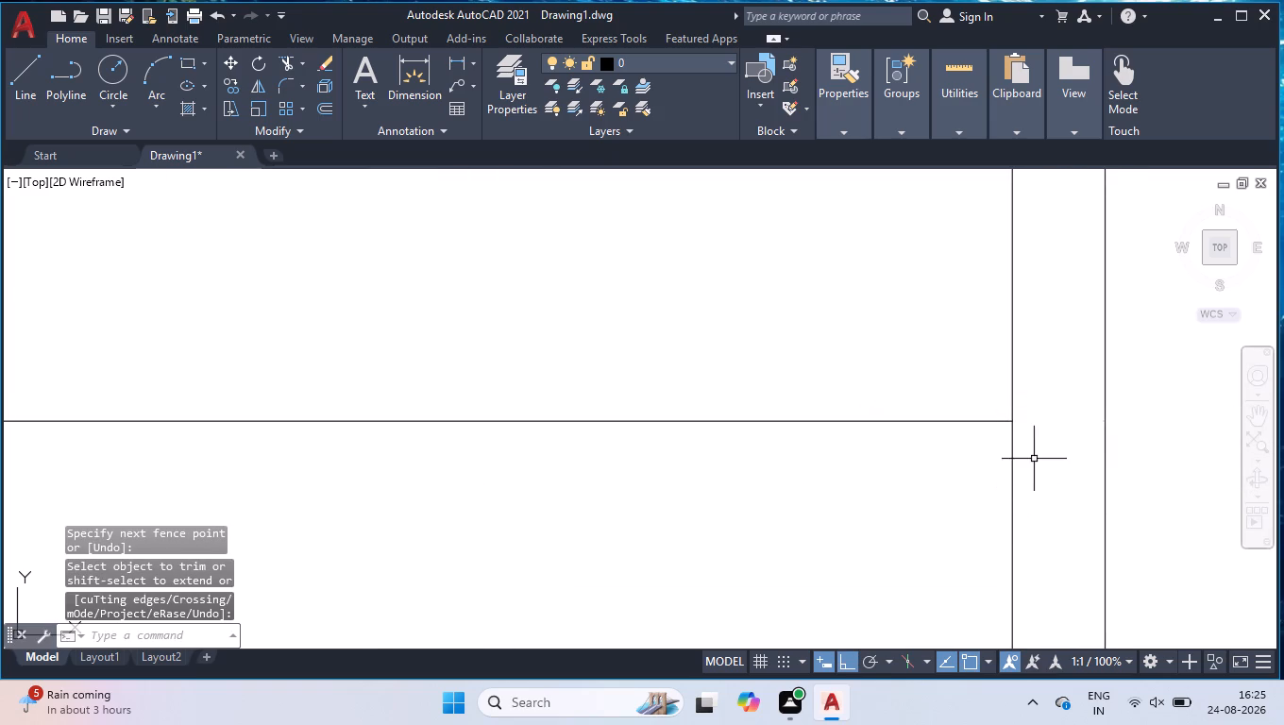
Turn on the Clean Screen display to enlarge the drawing area around the room plan.
scroll(760, 398, "down", 3)
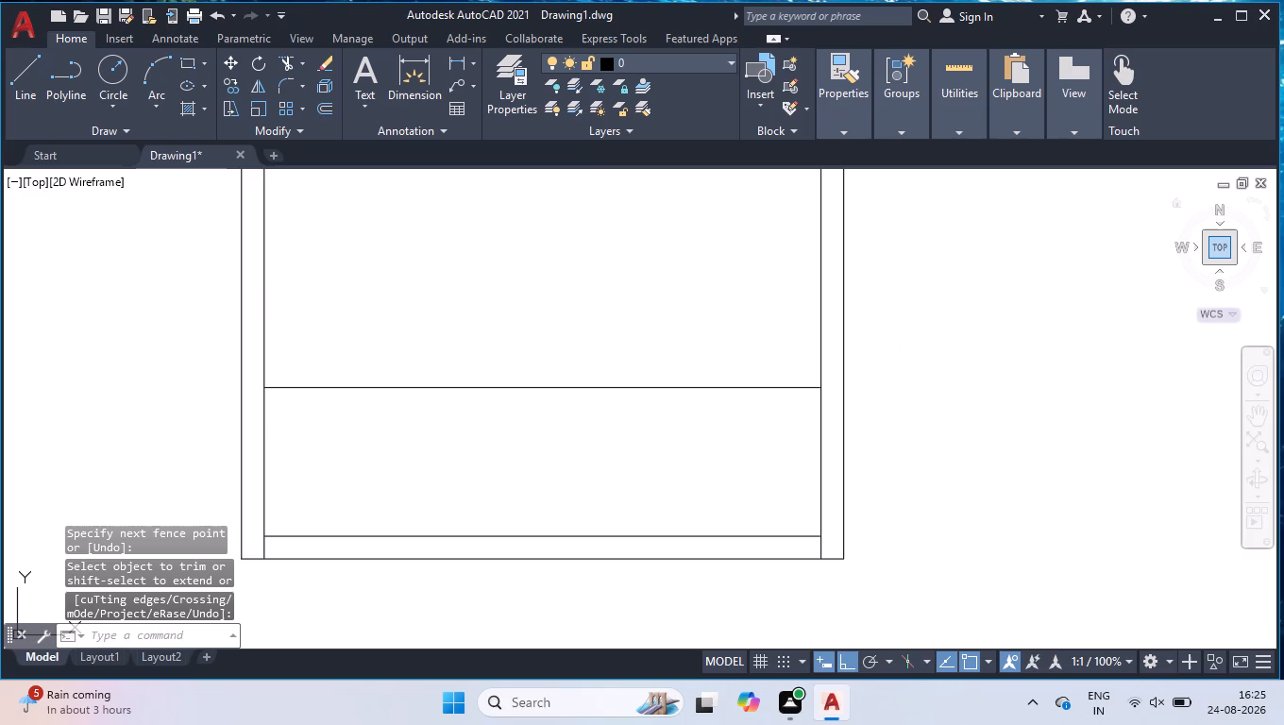
left_click(1227, 244)
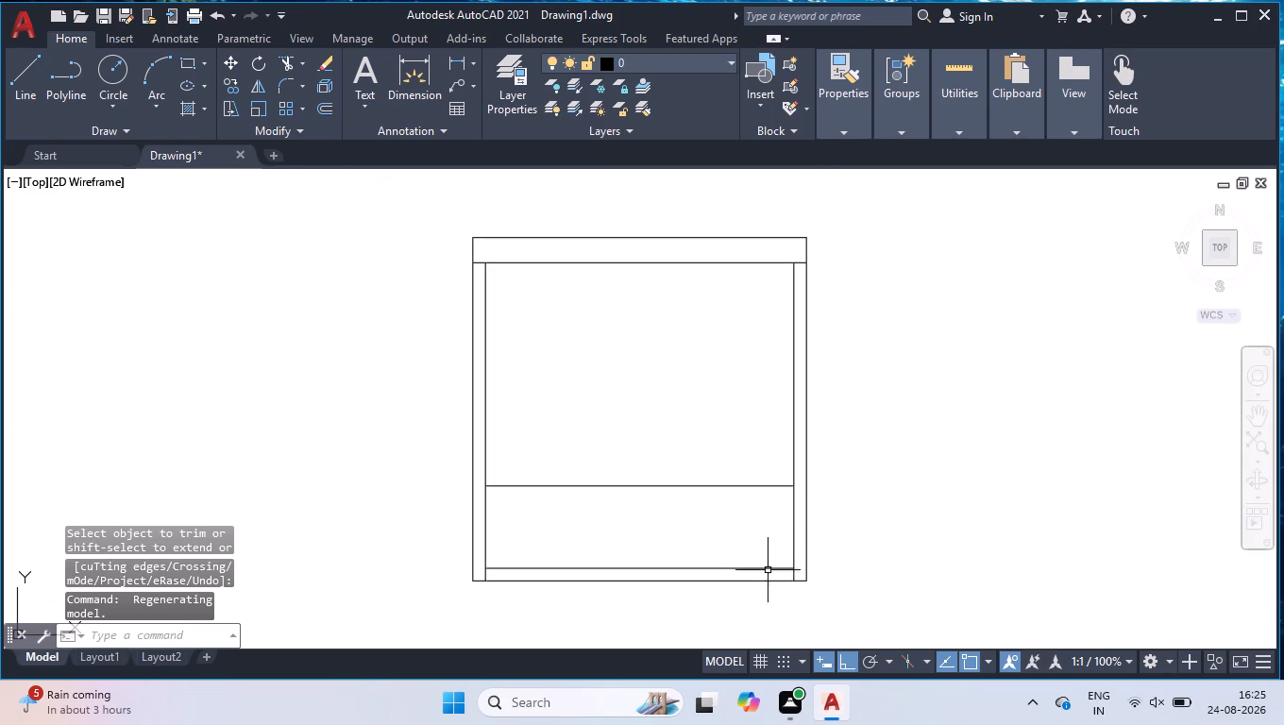
key("ctrl+0")
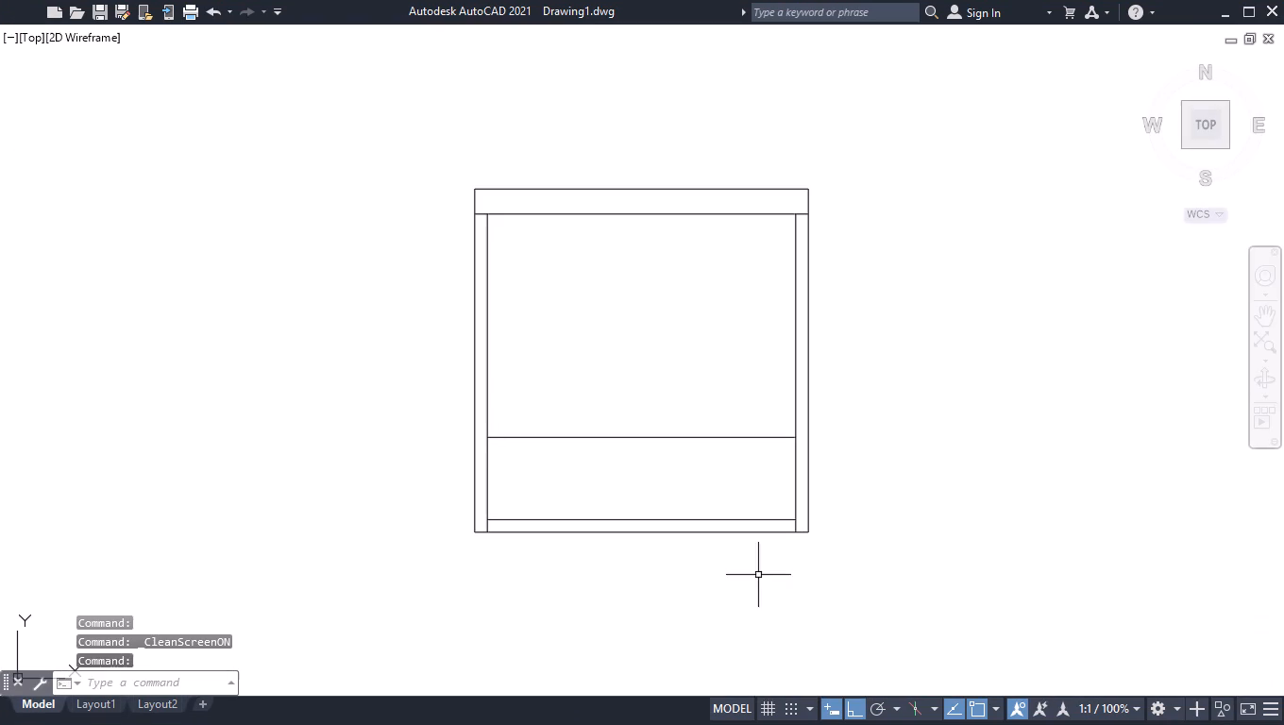
left_click(1200, 129)
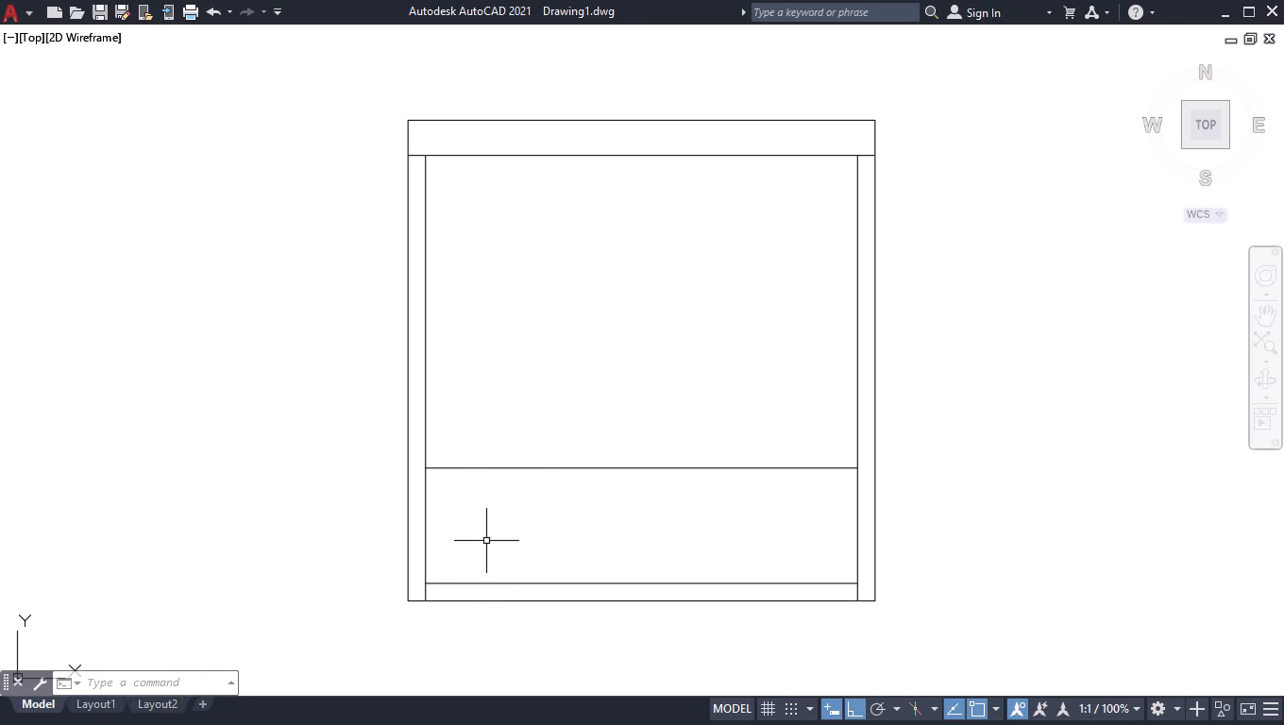
Break the left wall's inner line at its junctions with the 2'10" offset line and the bottom wall's inner line, using Break at Point.
type("BR")
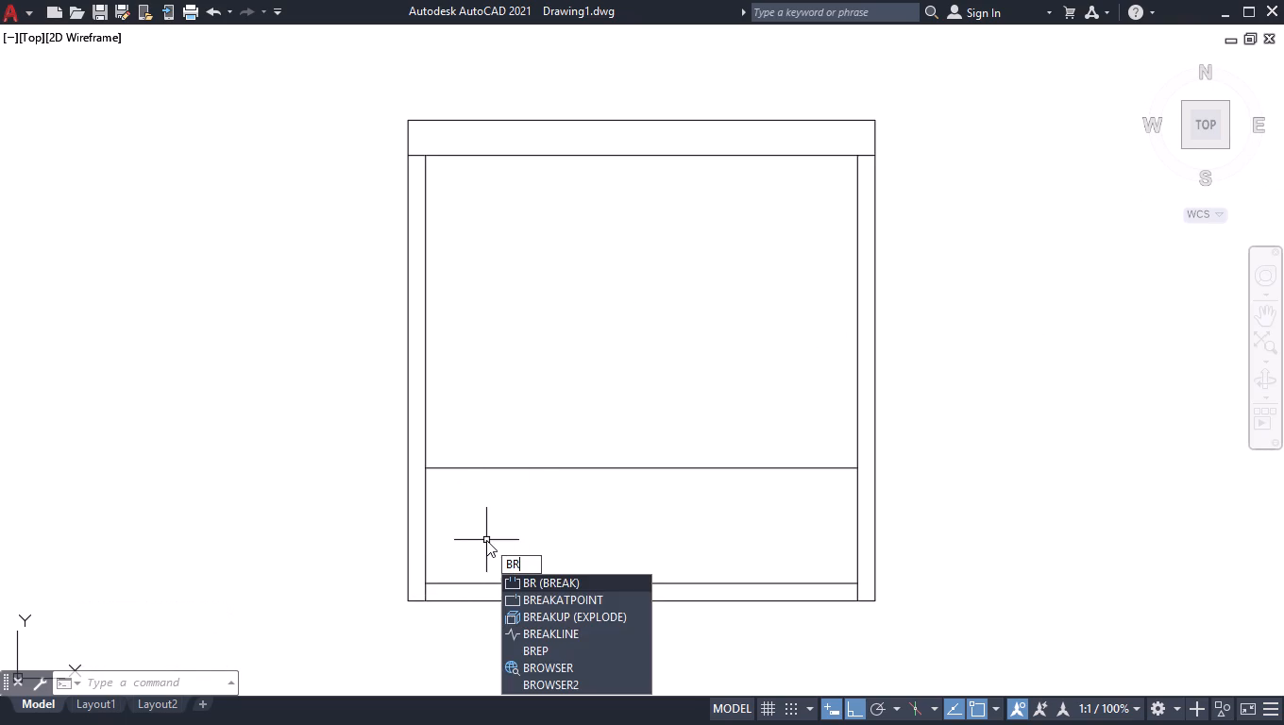
key("Down")
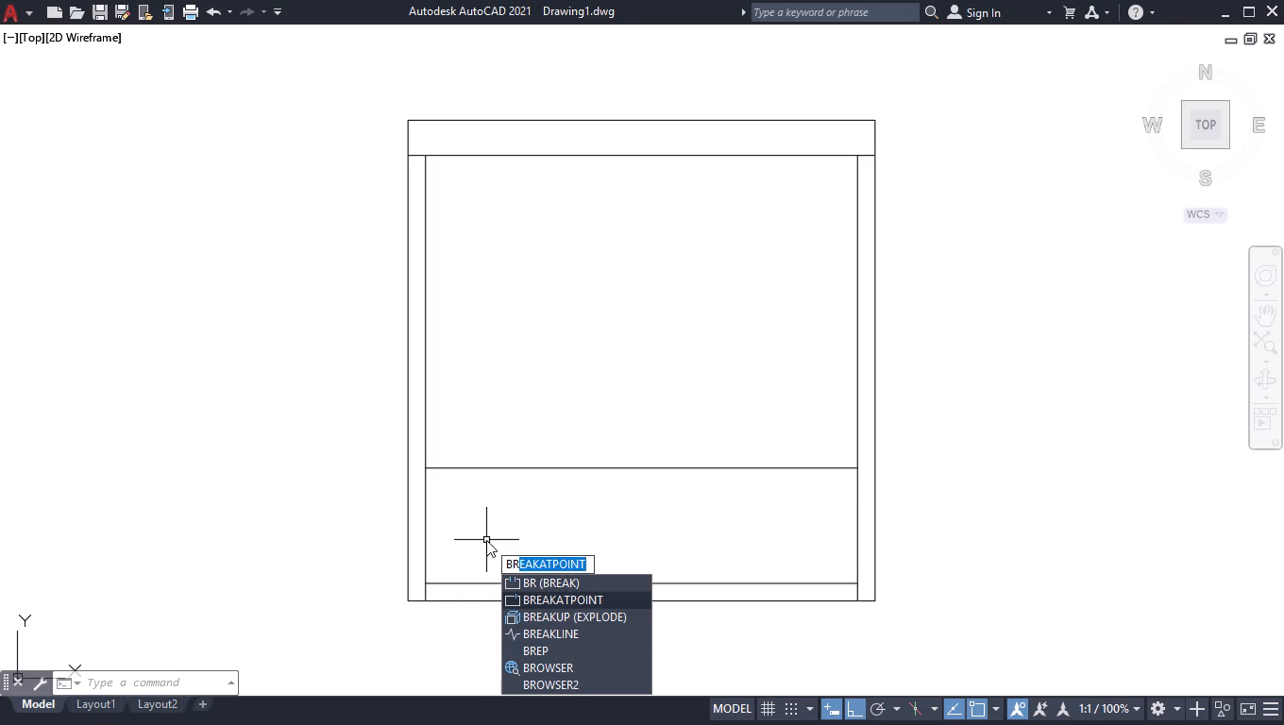
key("Return")
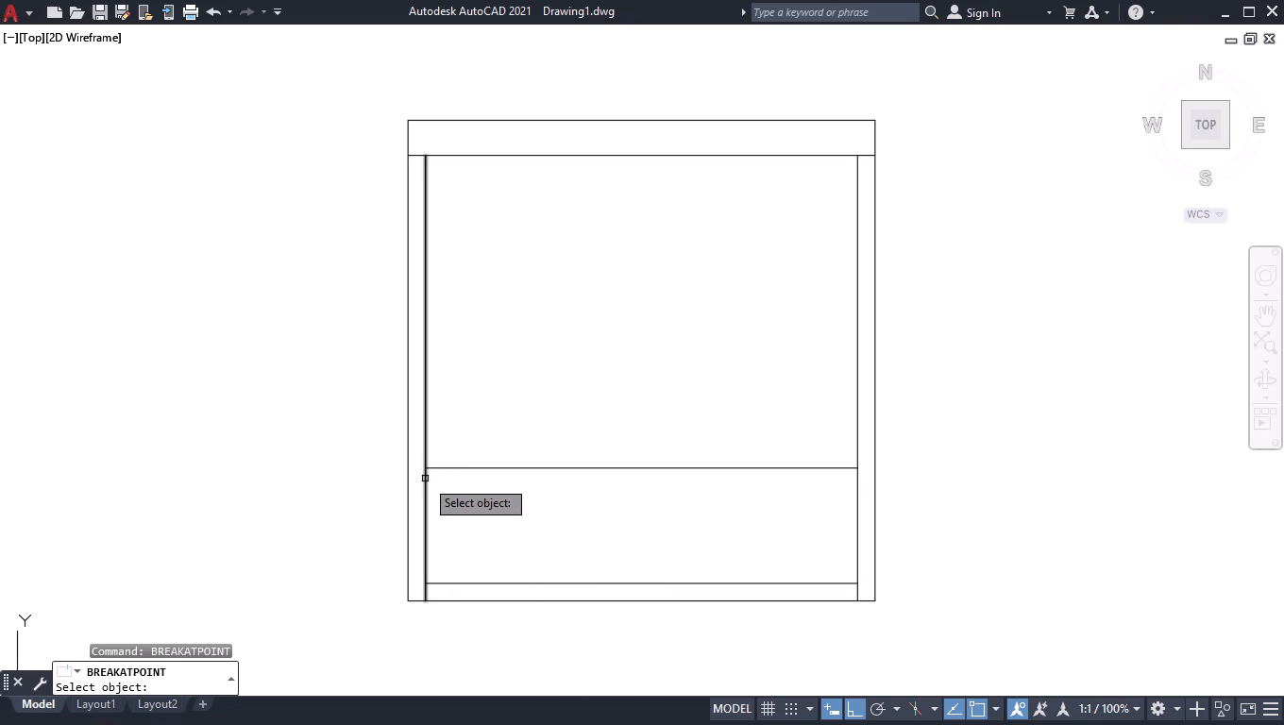
left_click(425, 479)
left_click(425, 465)
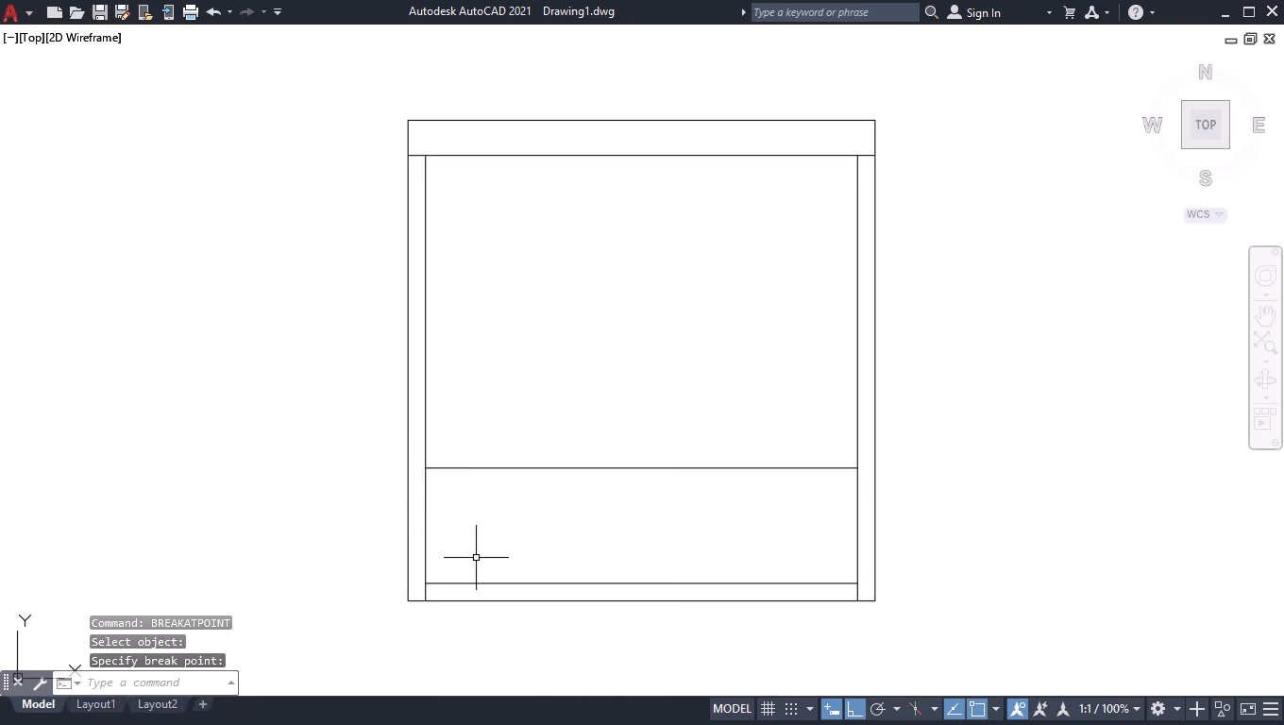
key("space")
scroll(436, 585, "up", 3)
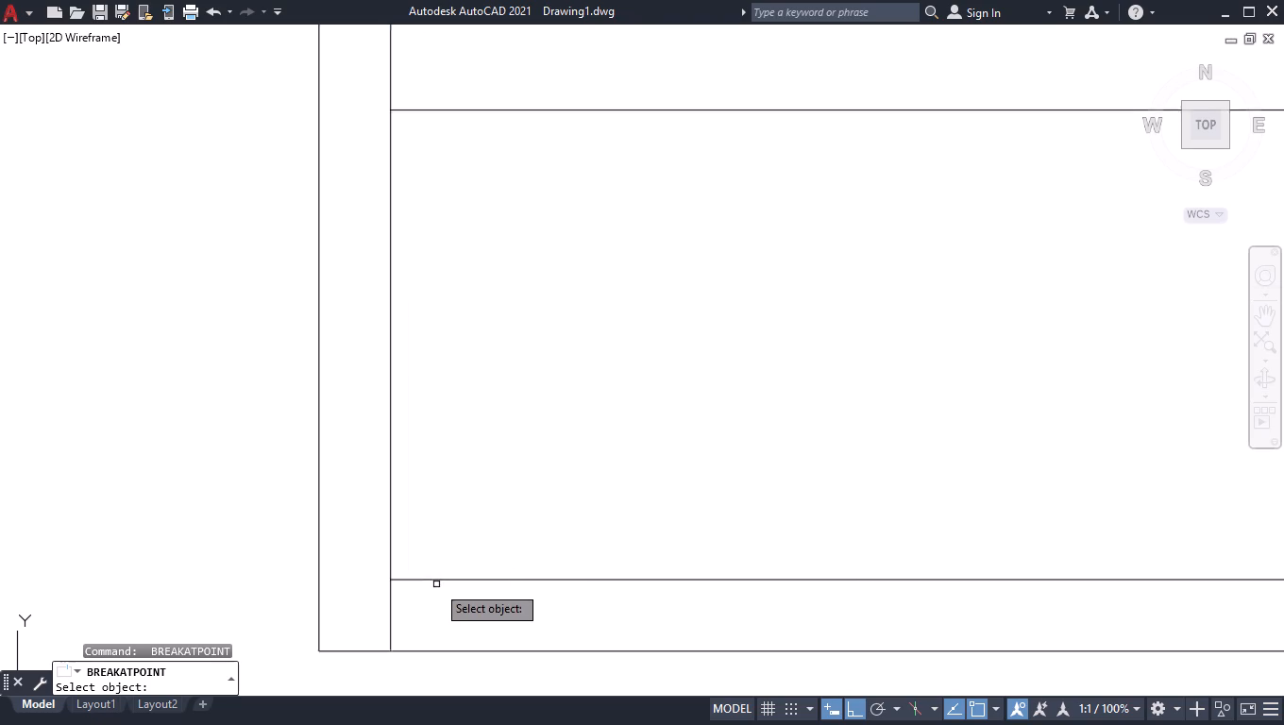
scroll(436, 584, "up", 2)
scroll(412, 587, "down", 3)
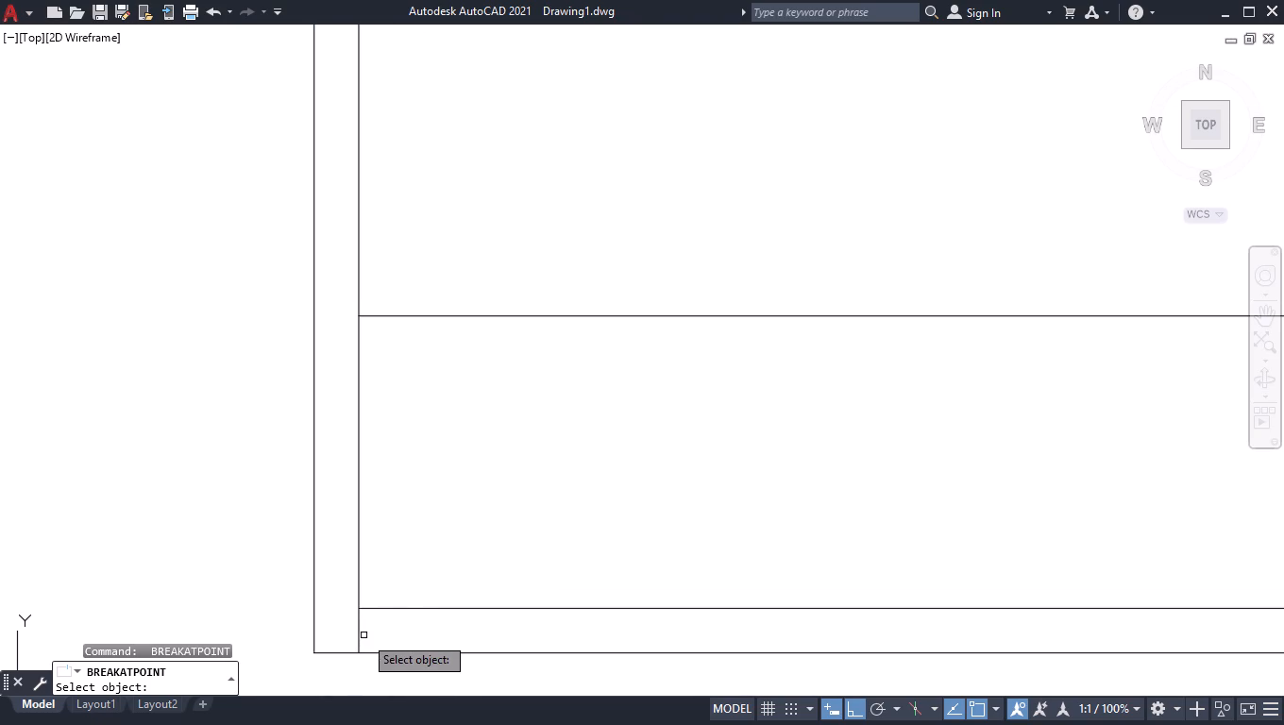
left_click(360, 623)
left_click(360, 608)
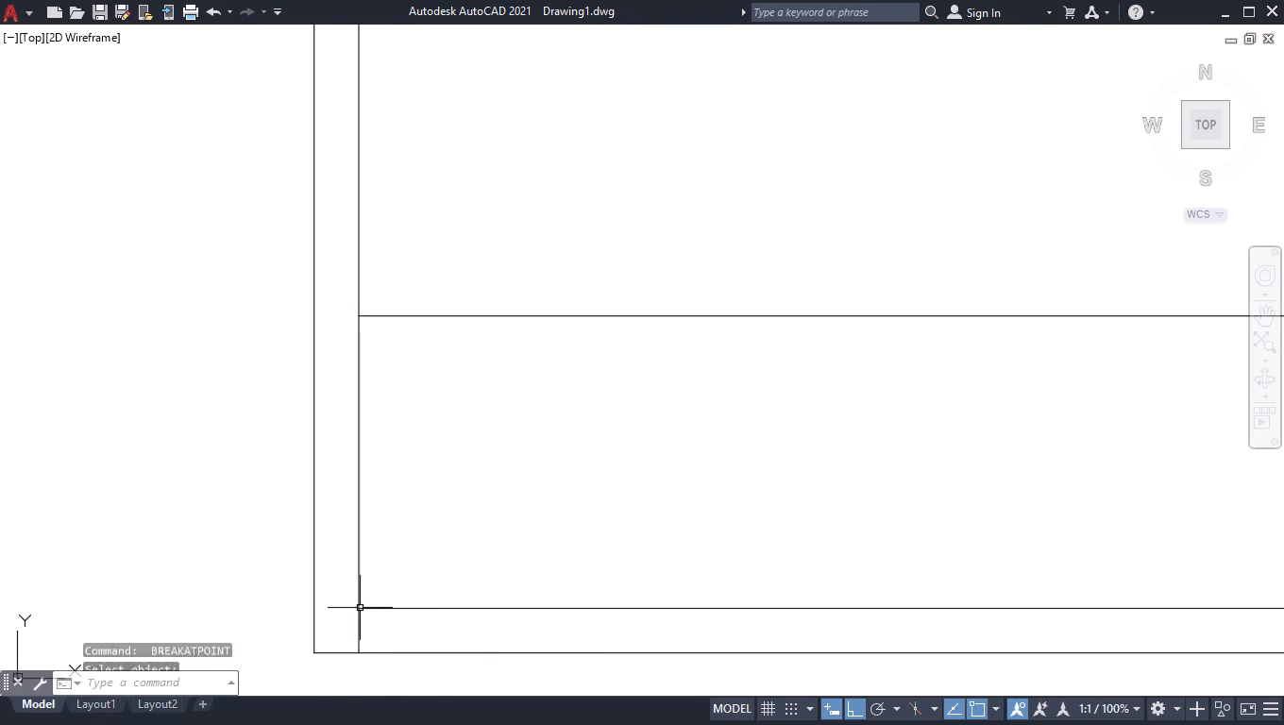
Start another Offset on the room plan.
scroll(394, 454, "down", 2)
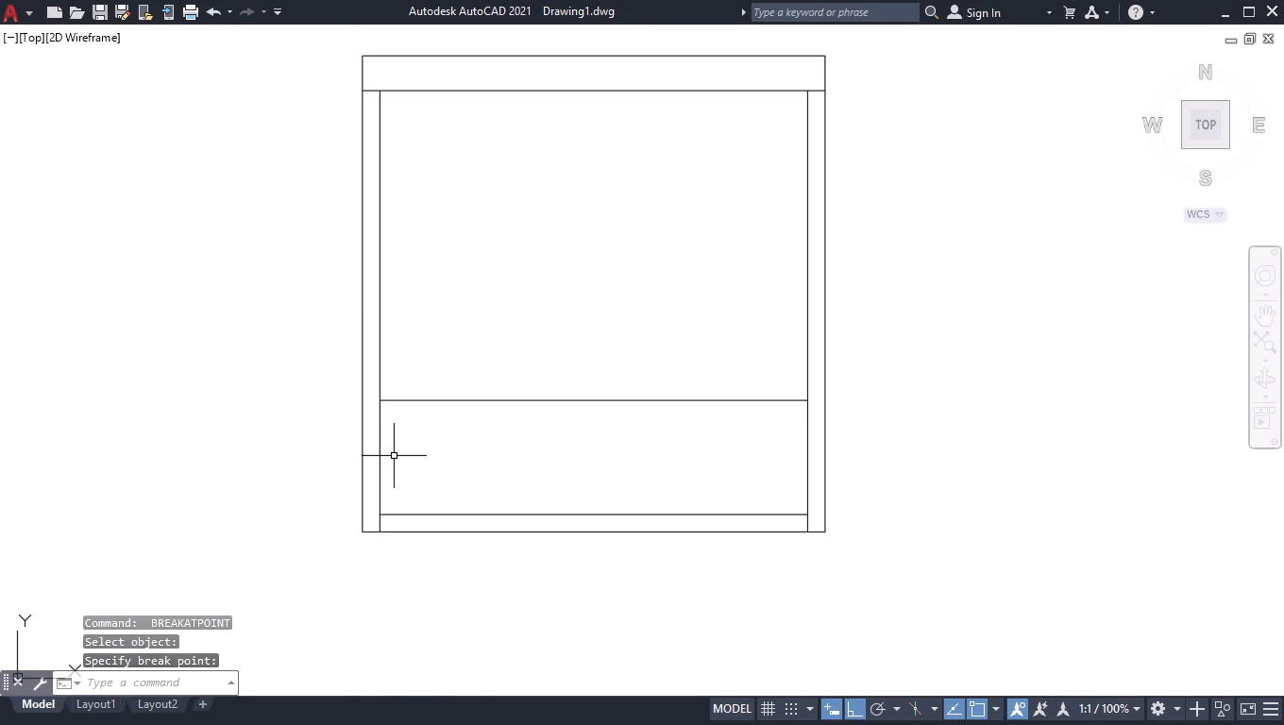
left_click(1207, 125)
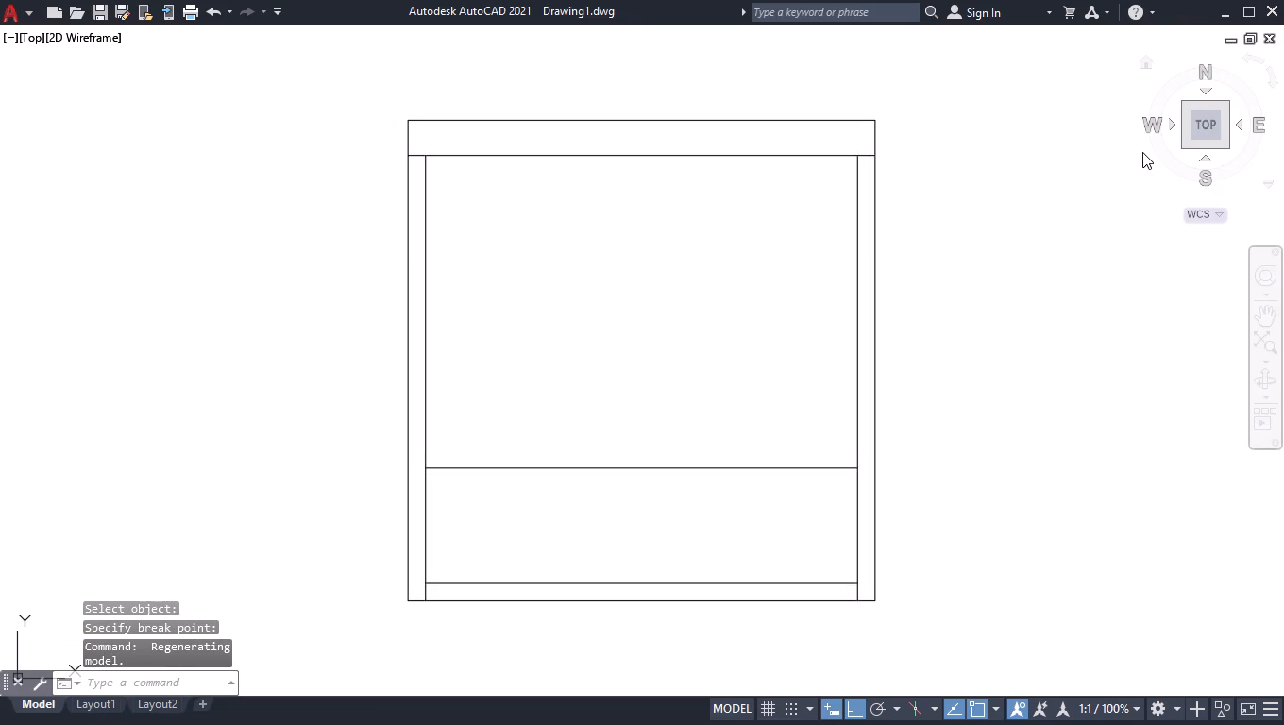
type("OFF")
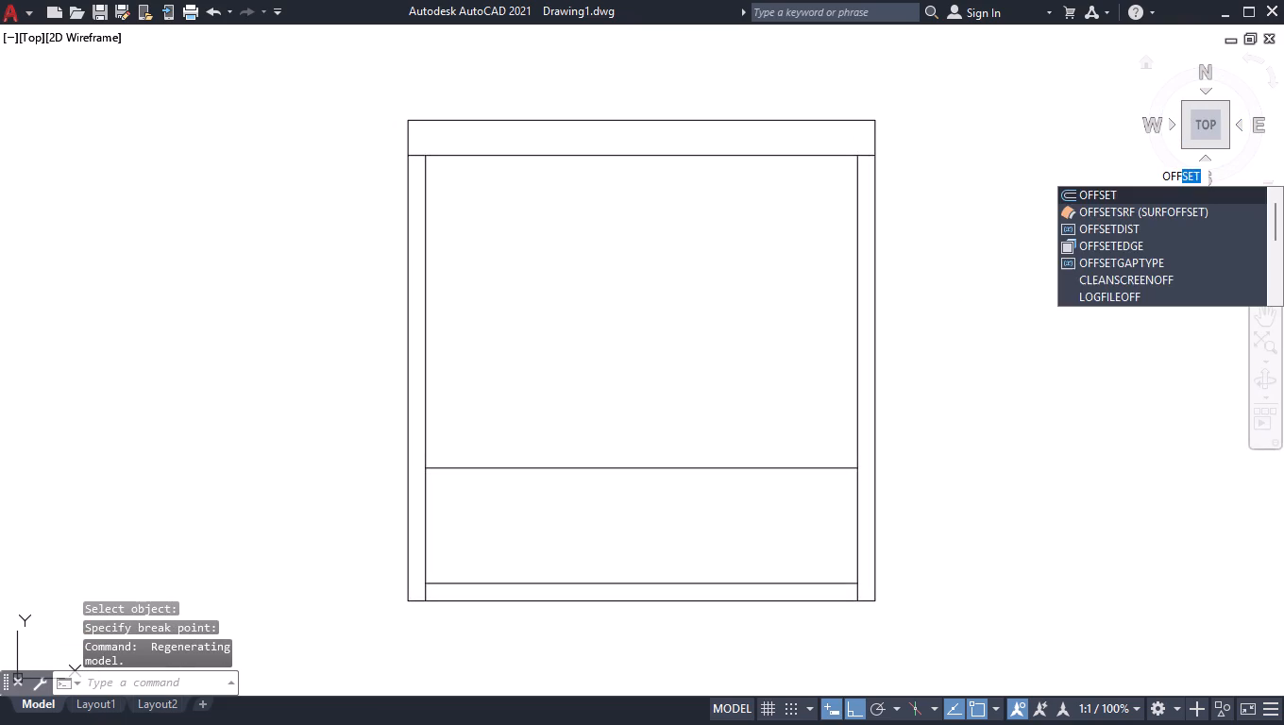
key("Return")
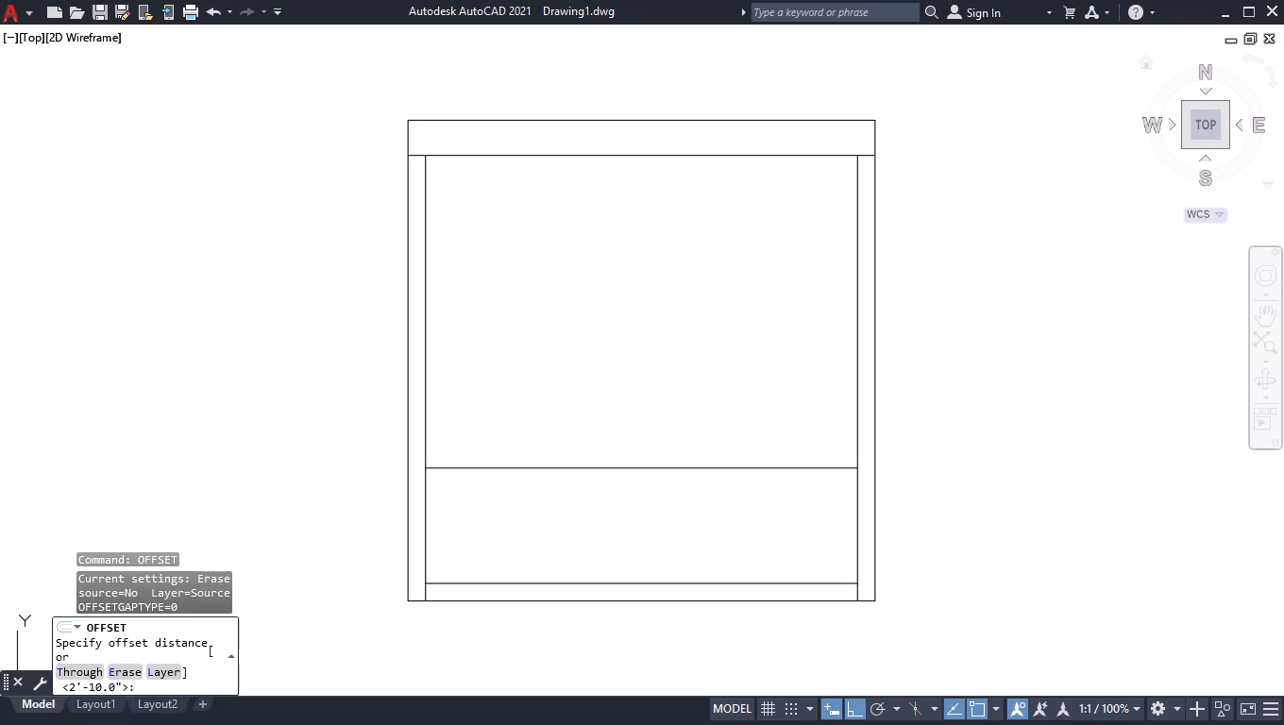
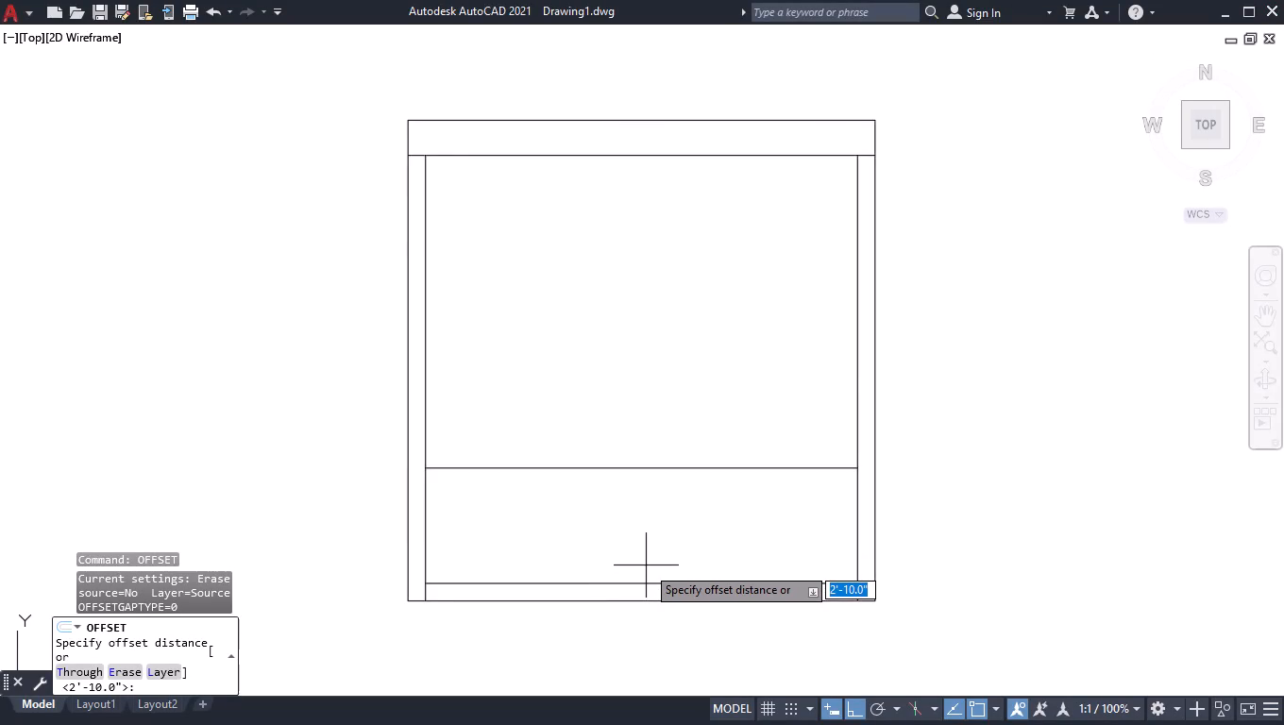
Offset the bottom wall's inner line 11.5" upward into the room.
type("11")
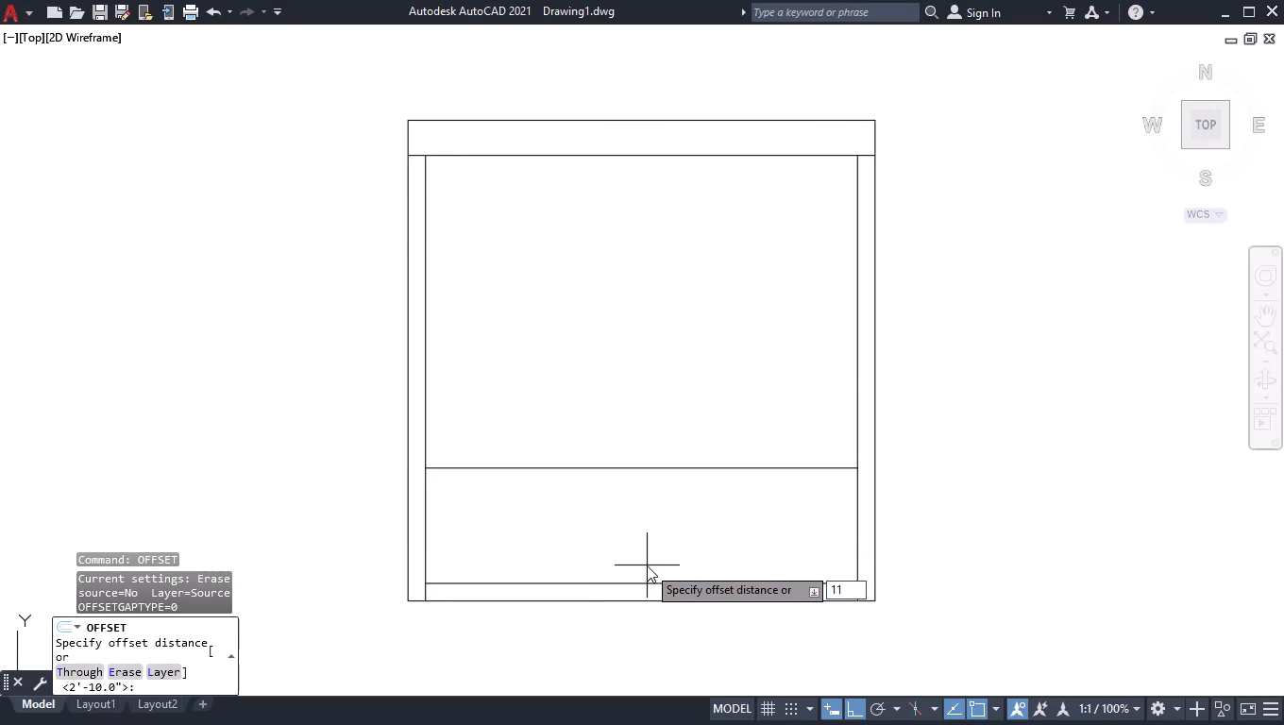
type(".5")
key("Return")
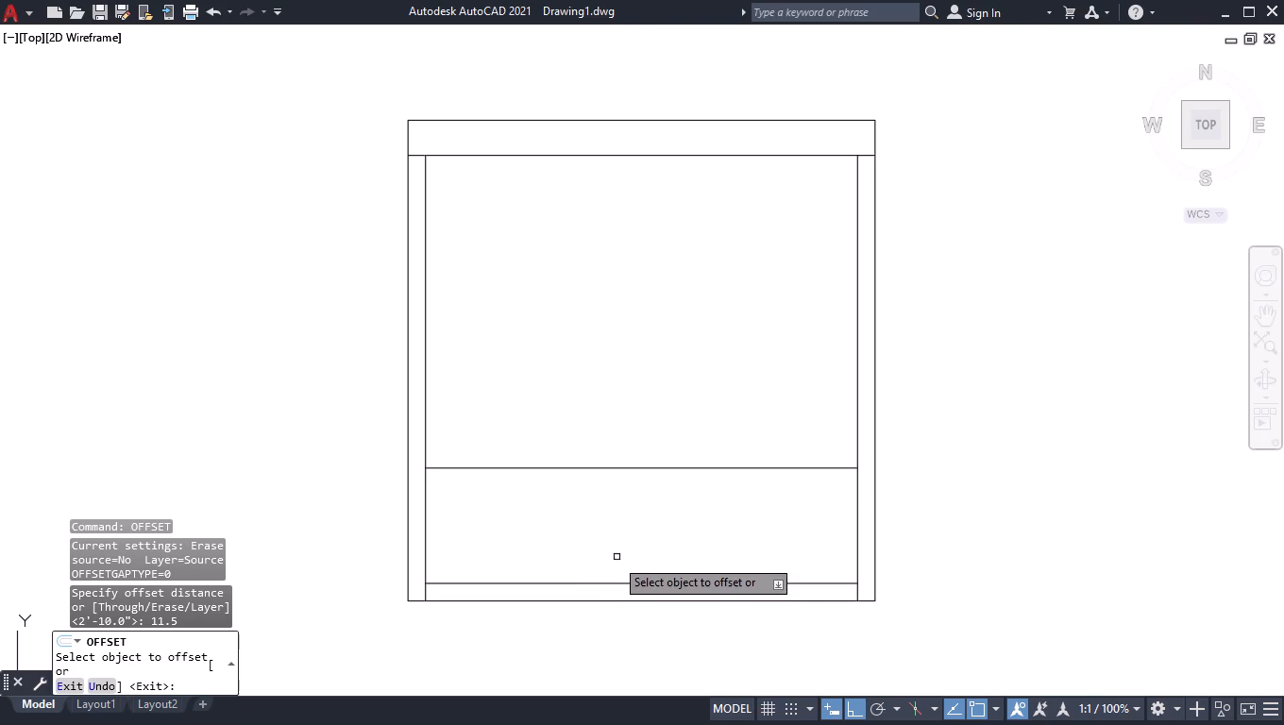
left_click(564, 582)
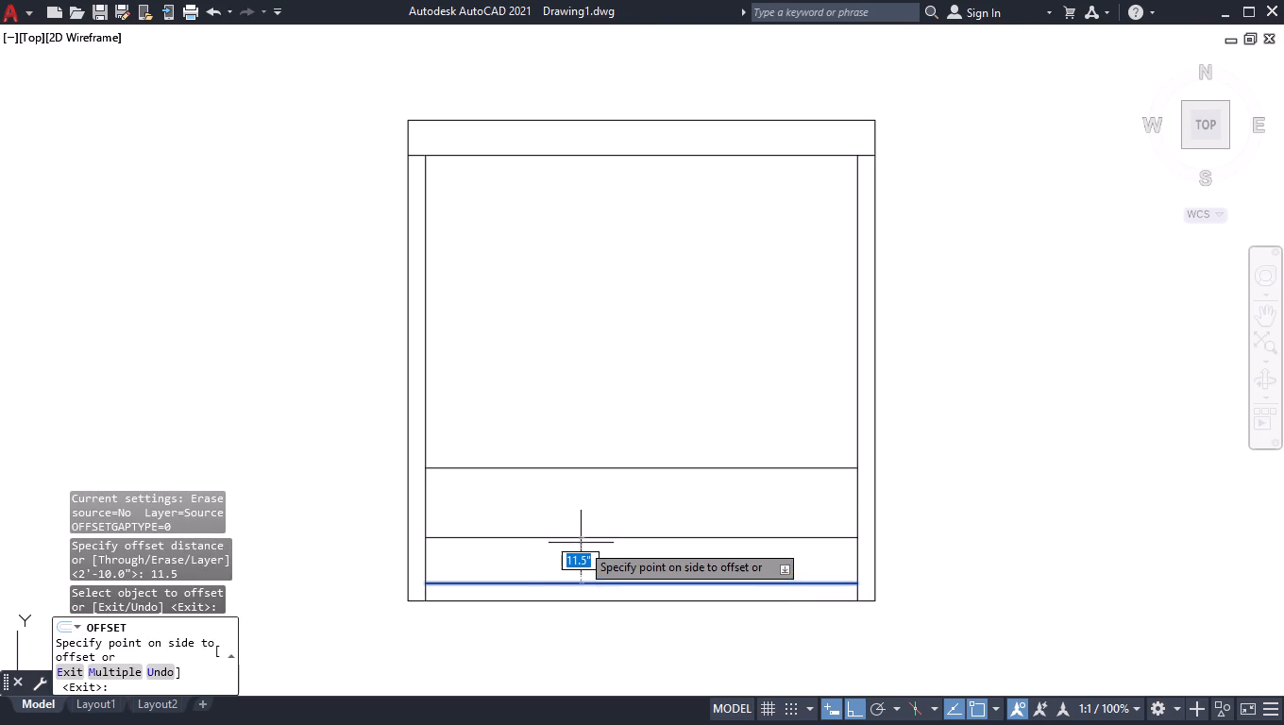
left_click(581, 540)
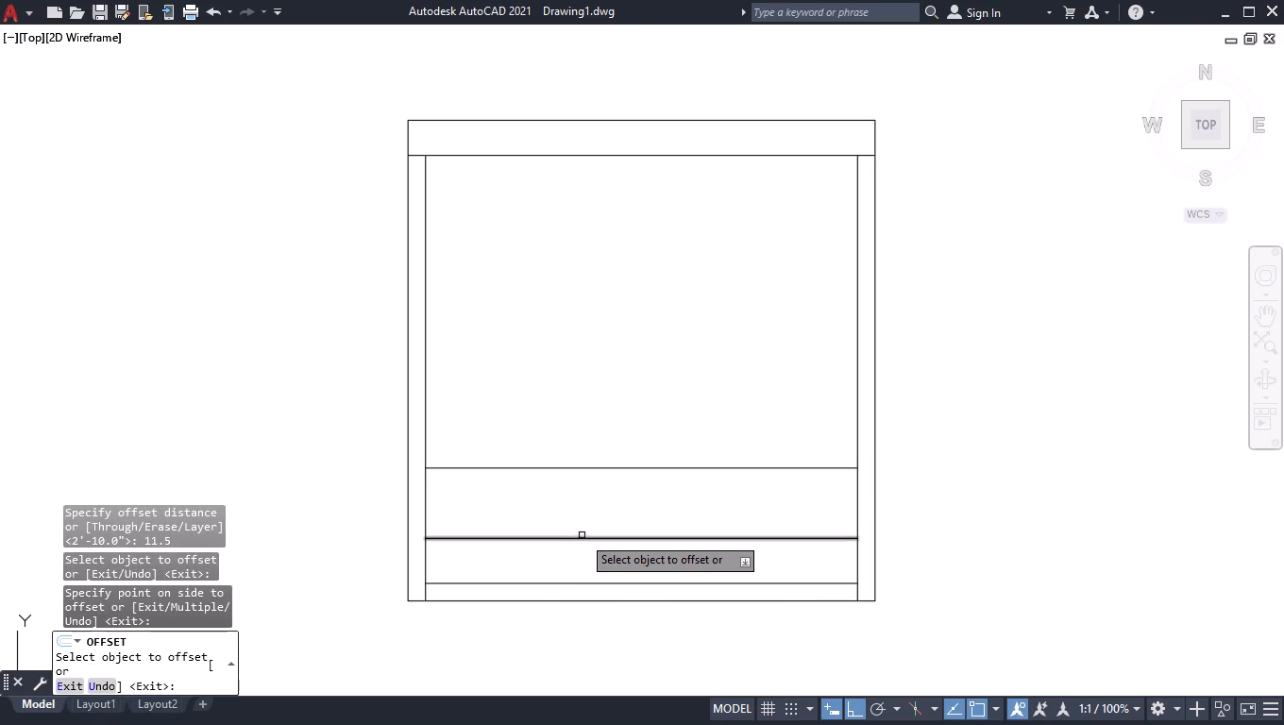
Offset the new 11.5" line another 8" upward and finish the Offset command.
left_click(579, 538)
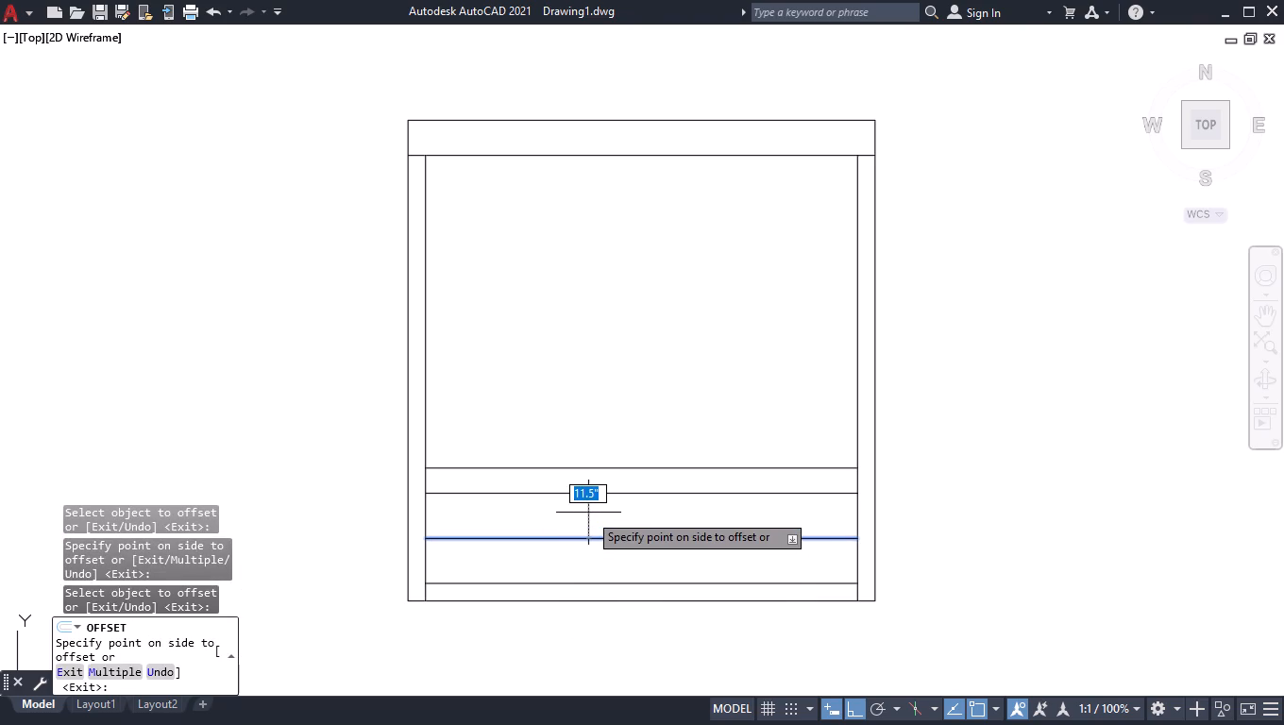
key("5")
key("BackSpace")
key("8")
key("Return")
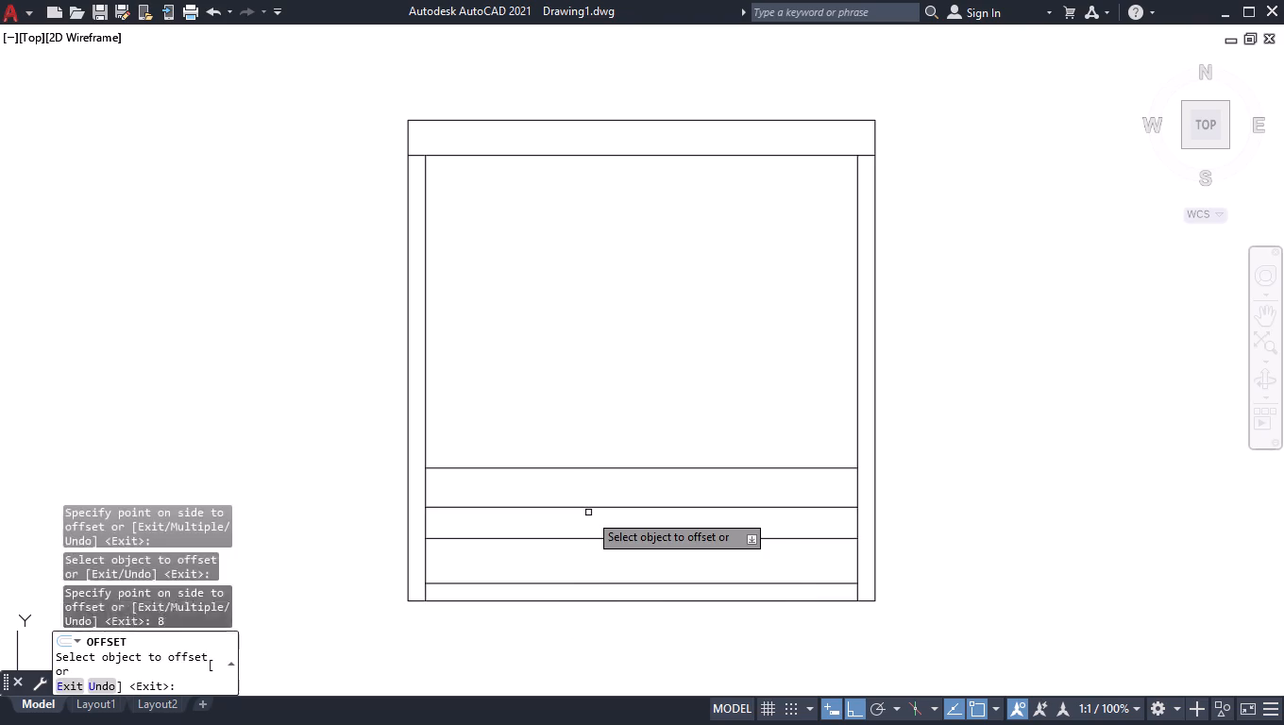
key("Return")
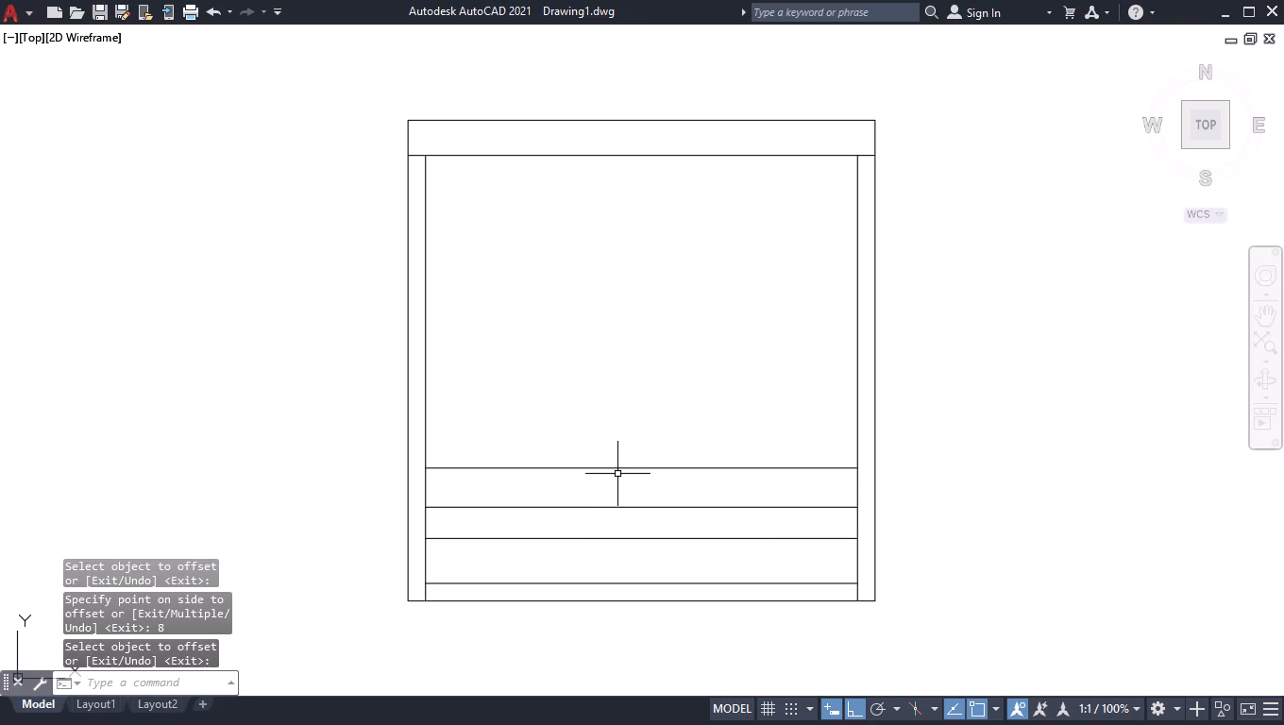
Offset the 8" line a further 6" upward, toward the 2'10" offset line.
scroll(608, 480, "up", 2)
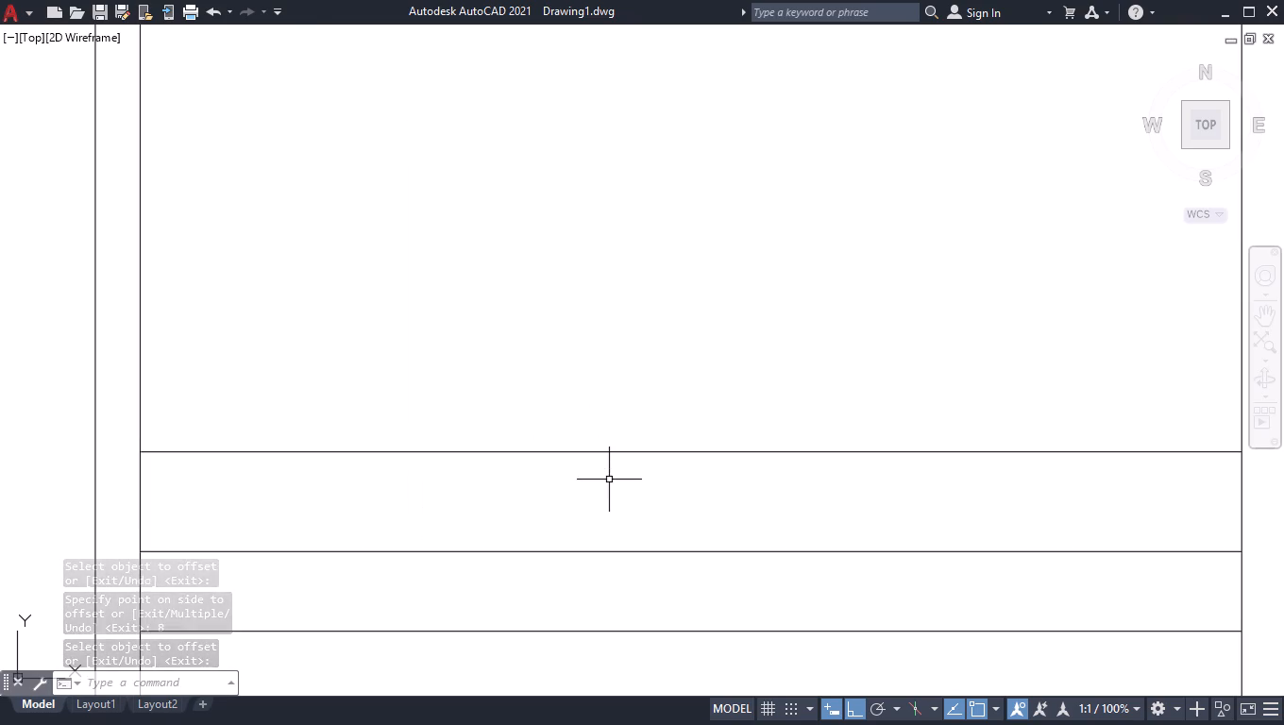
key("space")
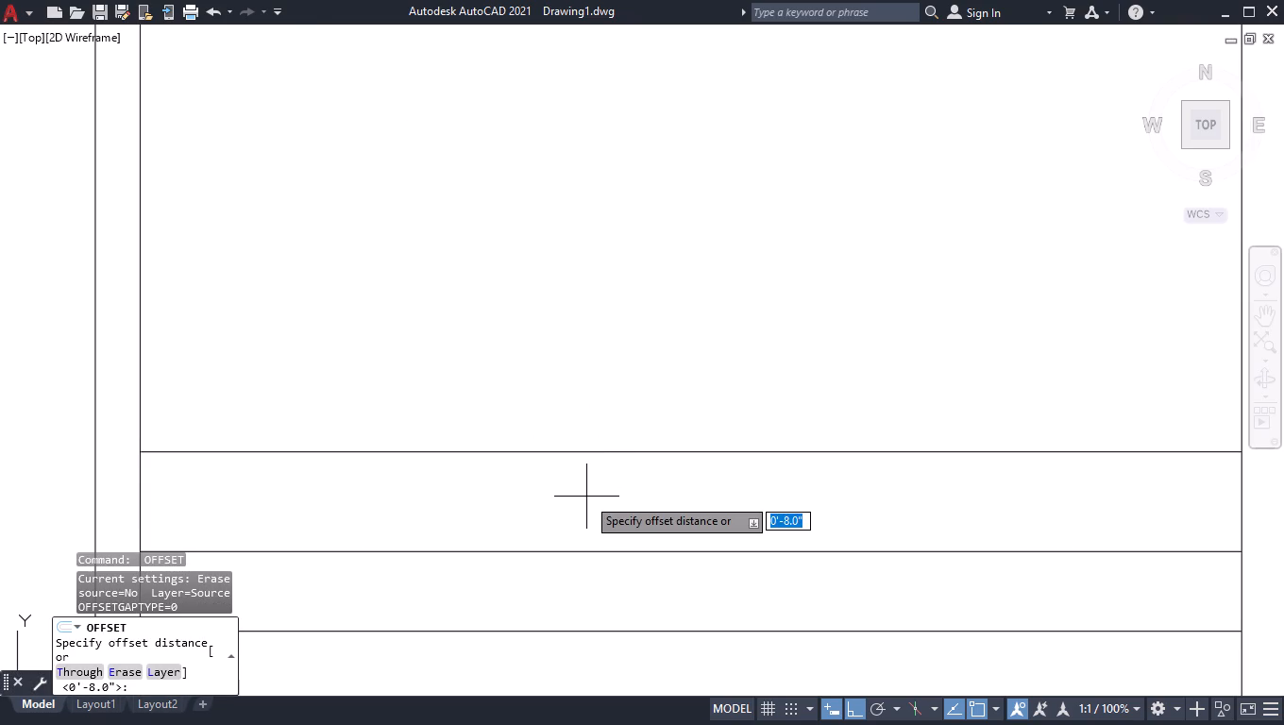
key("6")
key("Return")
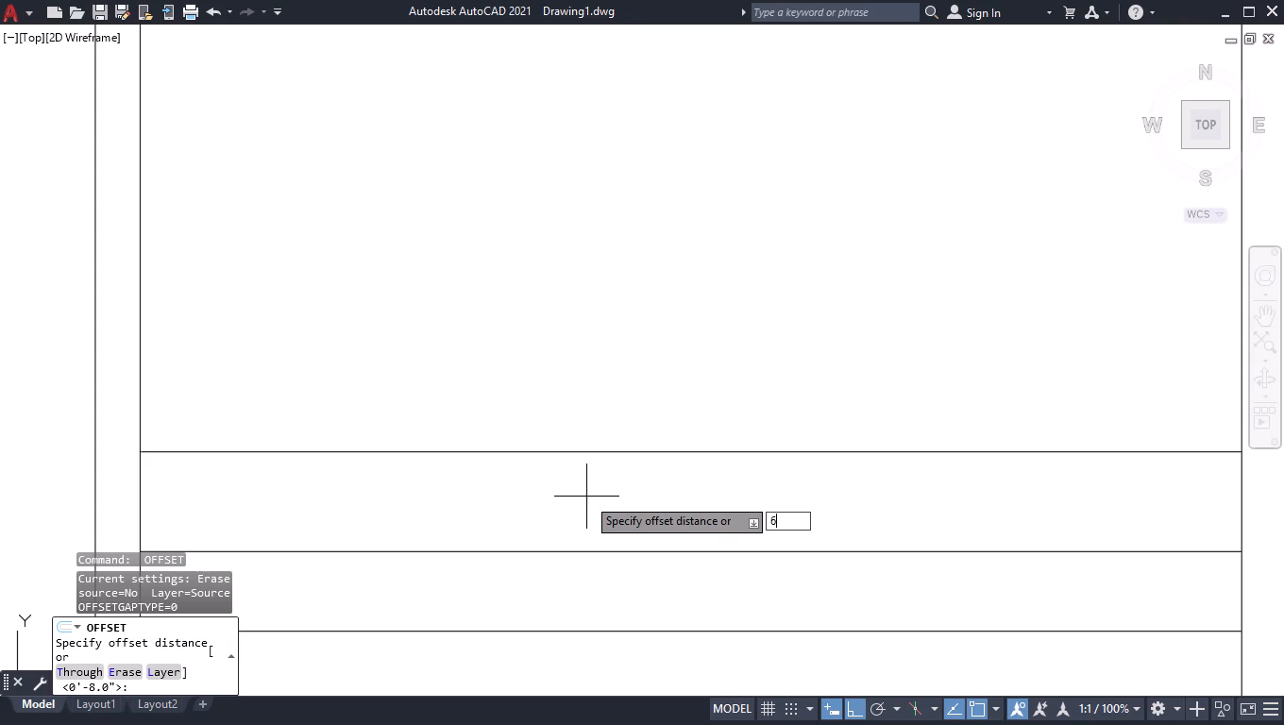
left_click(541, 553)
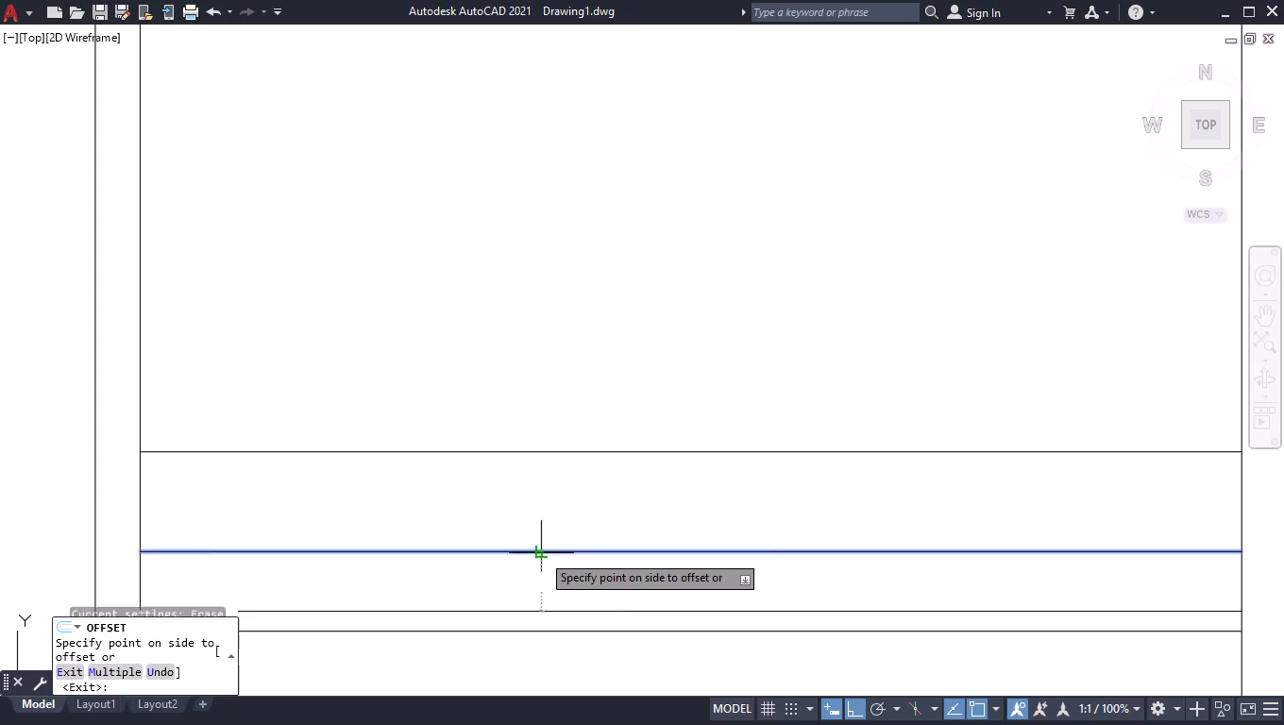
left_click(557, 519)
key("Return")
Measure the gap between the newest offset line and the 2'10" line above it with MEASUREGEOM.
type("MEAS")
key("Return")
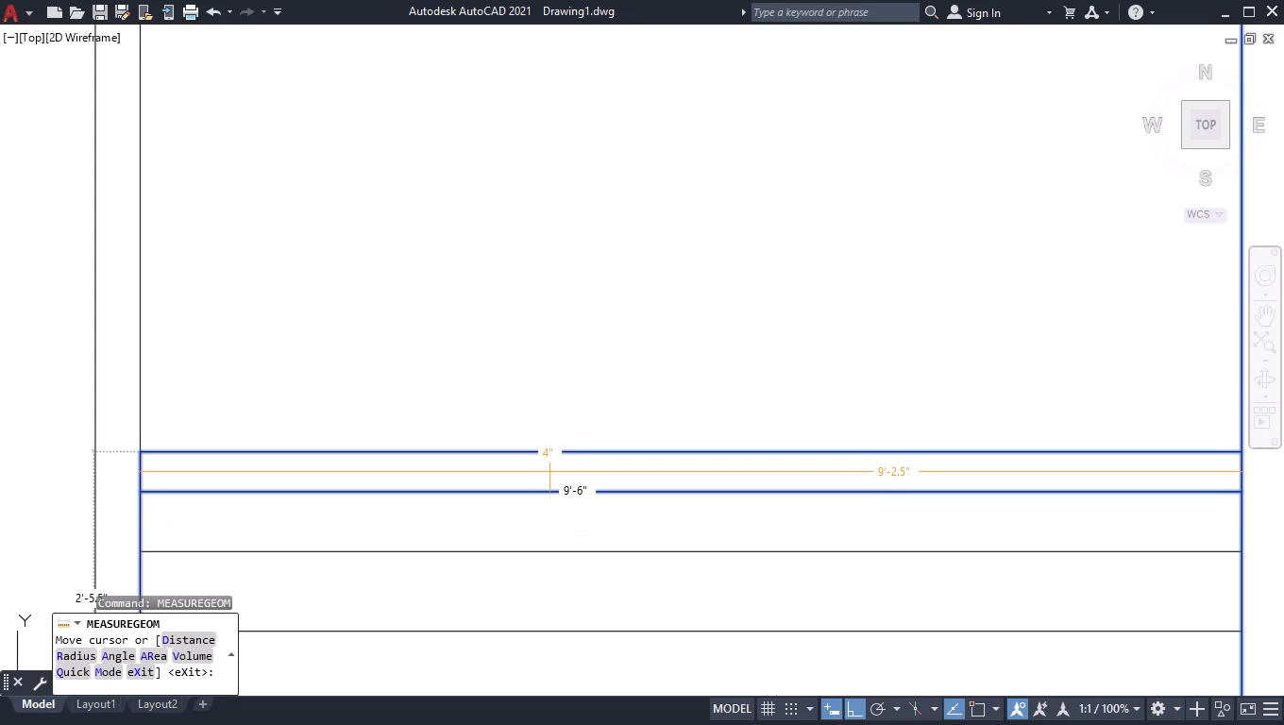
key("Return")
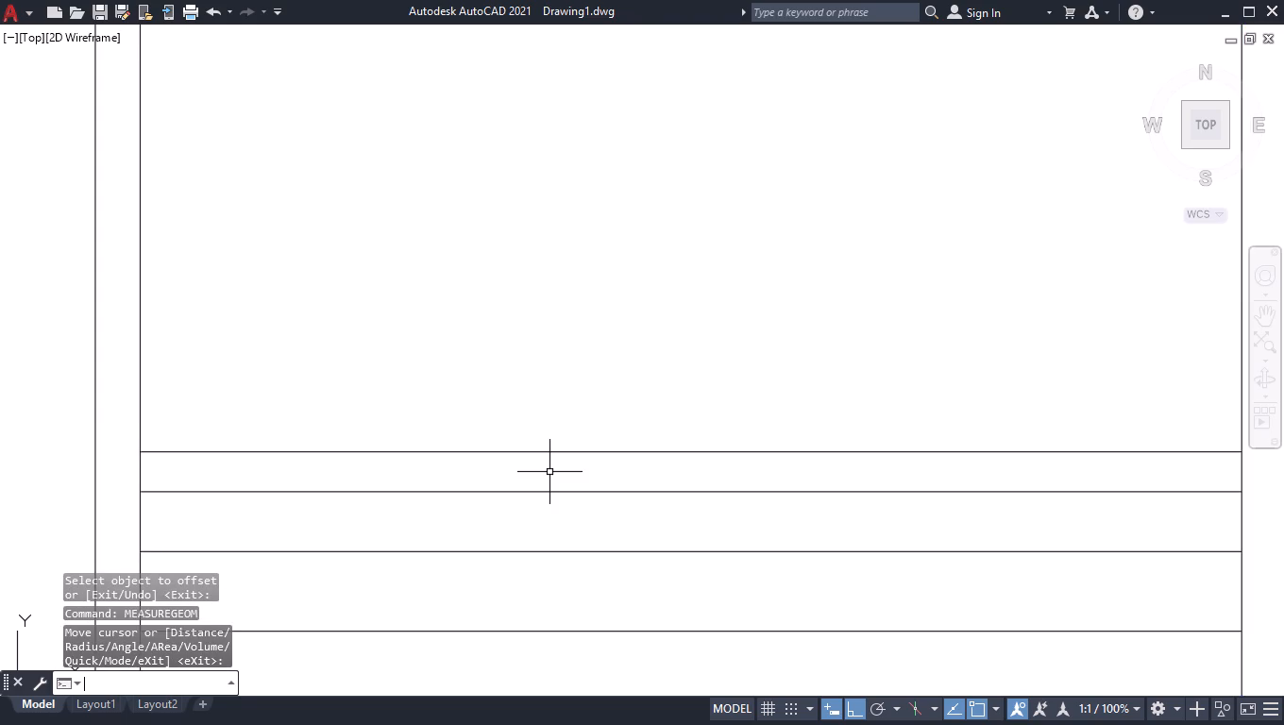
scroll(575, 406, "down", 1)
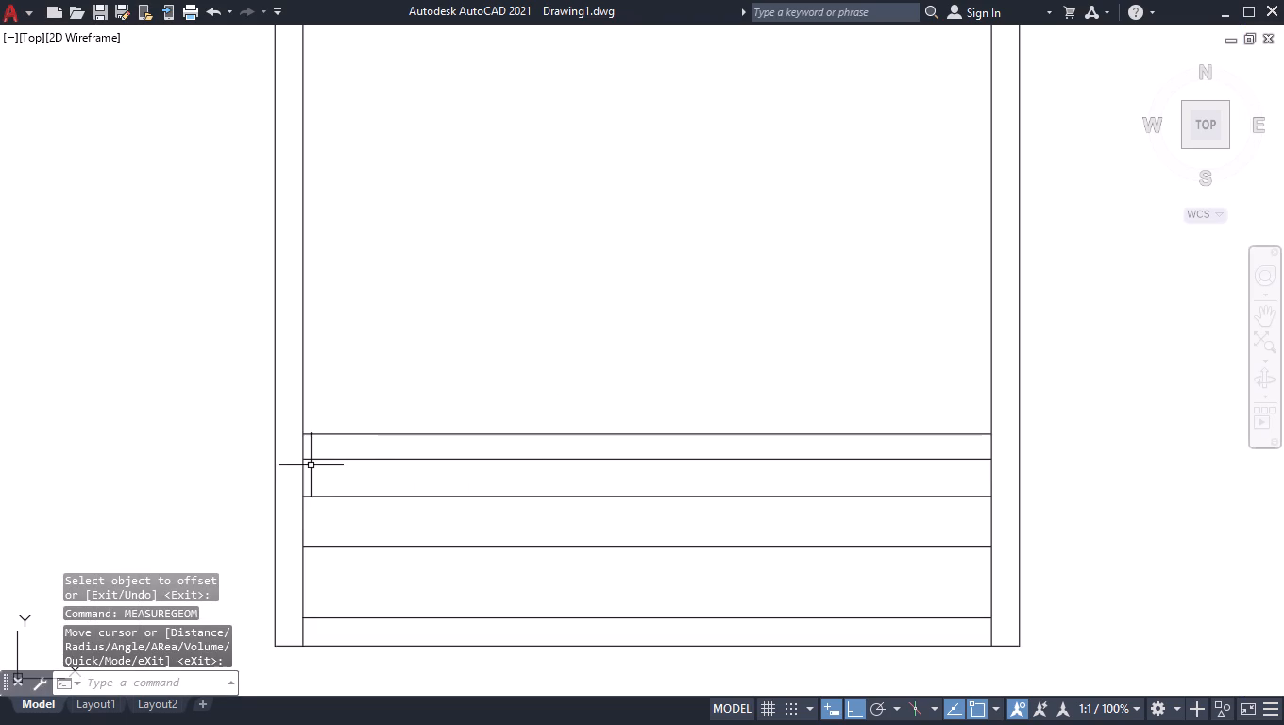
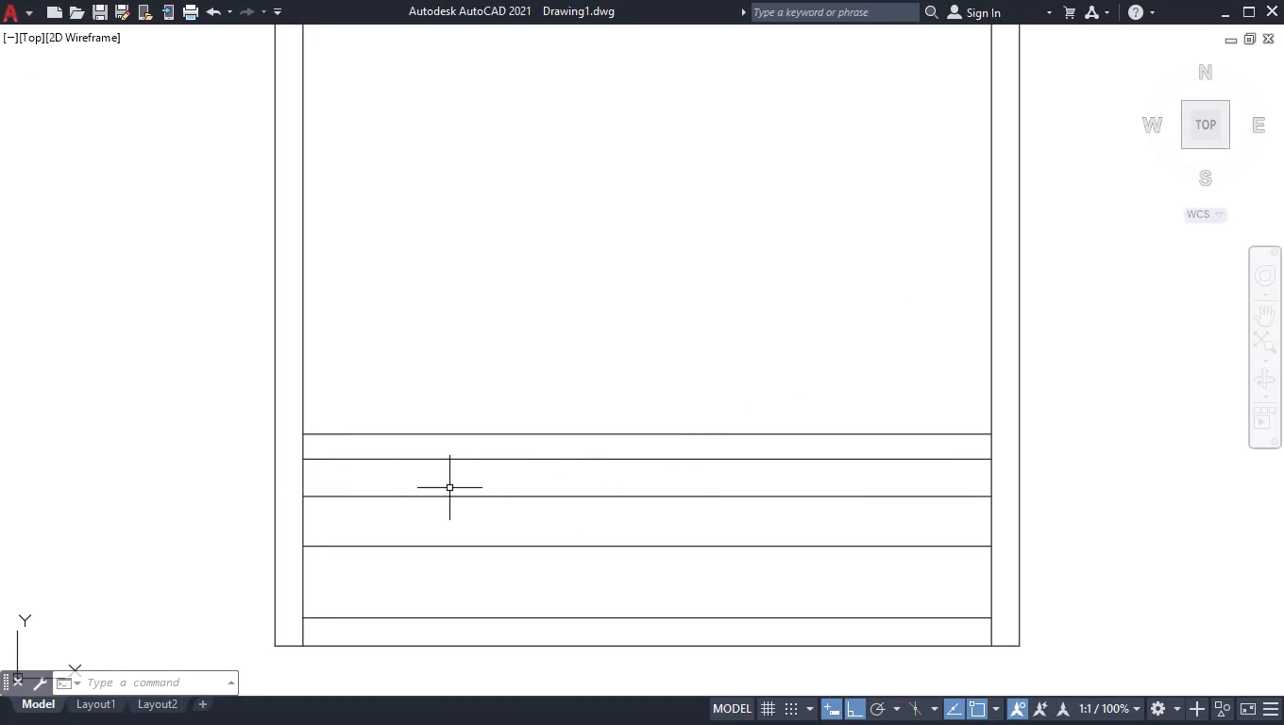
Offset the left wall's inner line 2' to the right, into the room.
key("o")
type("FF")
key("Return")
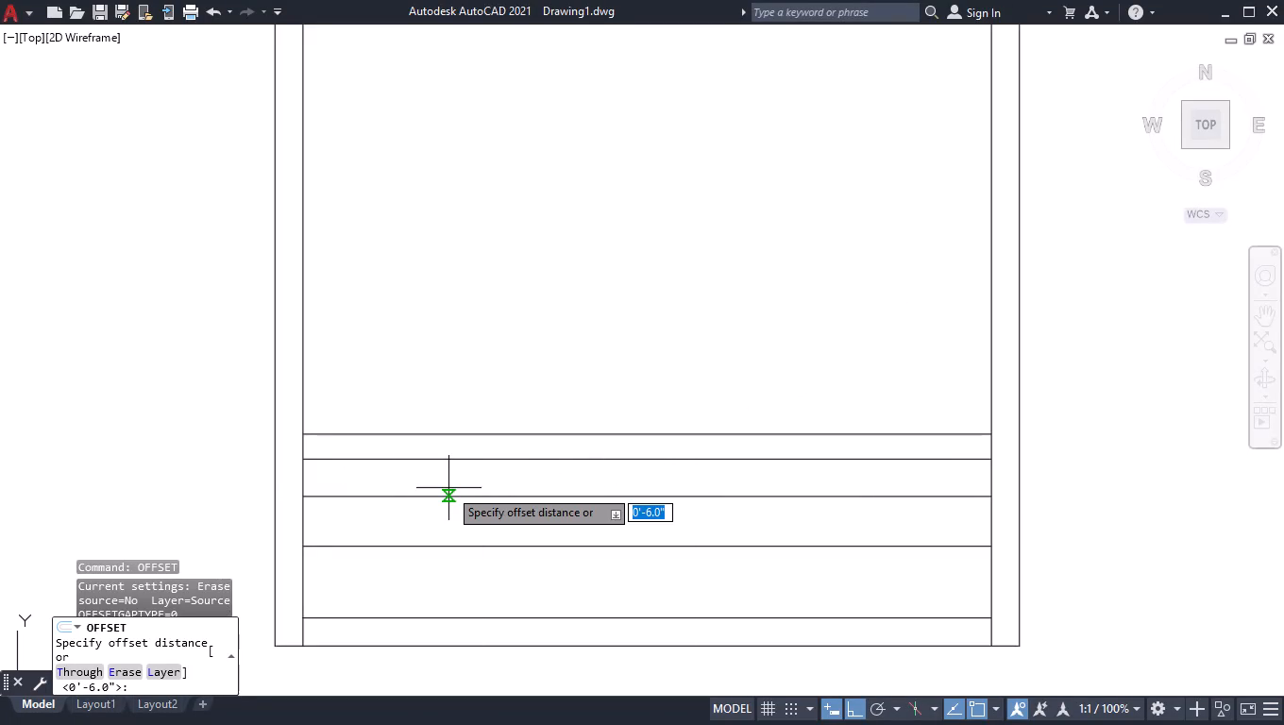
type("2'")
key("Return")
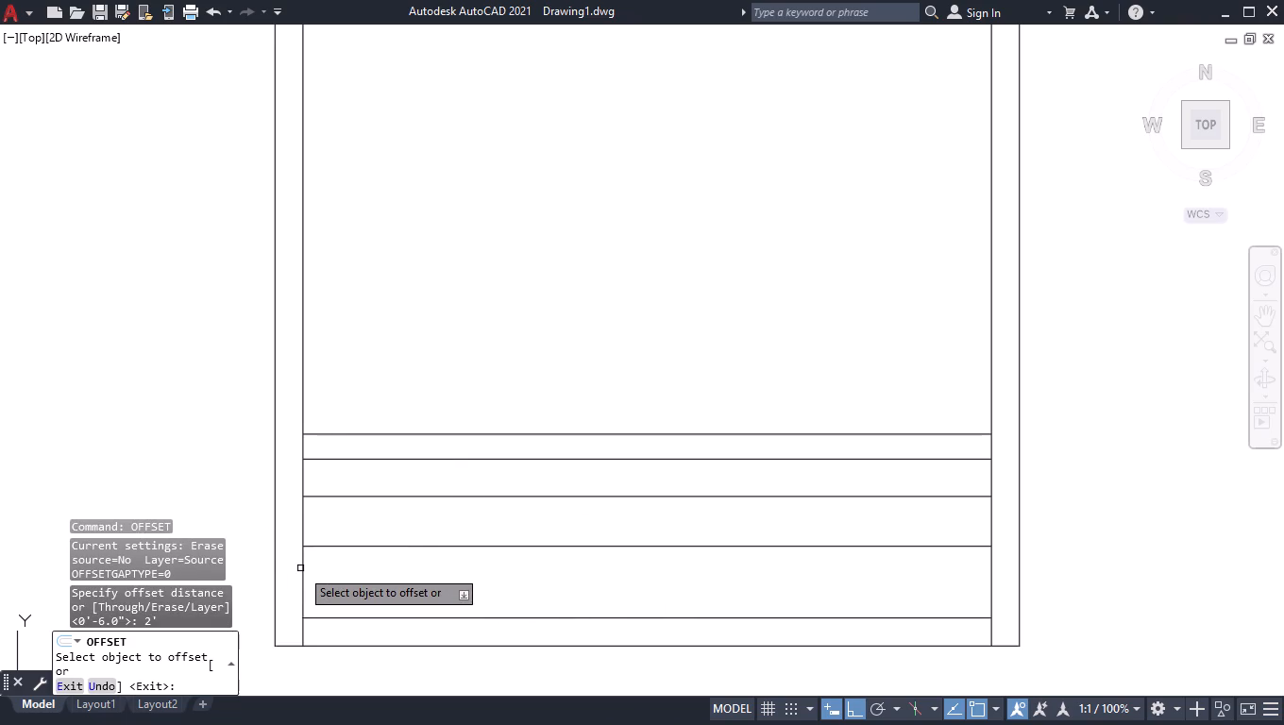
left_click_drag(301, 569, 313, 568)
left_click(418, 582)
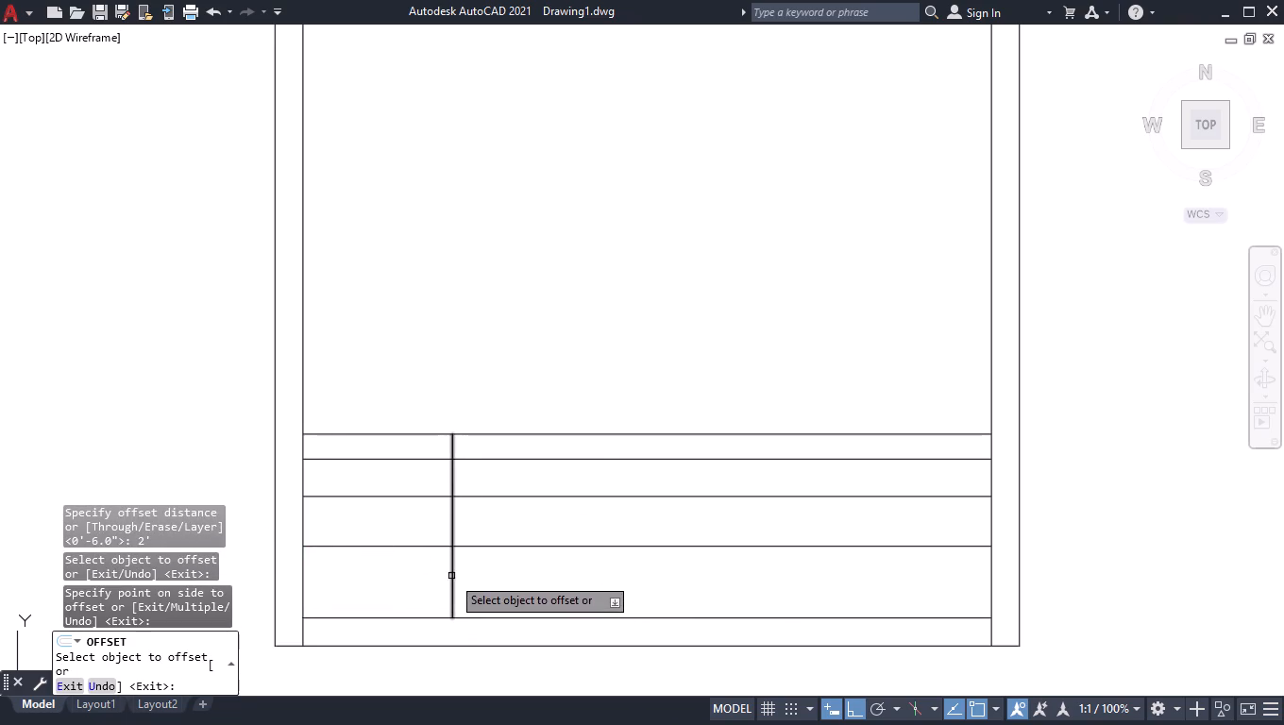
Offset the new vertical line a further 1'6" to the right.
left_click(451, 576)
key("1")
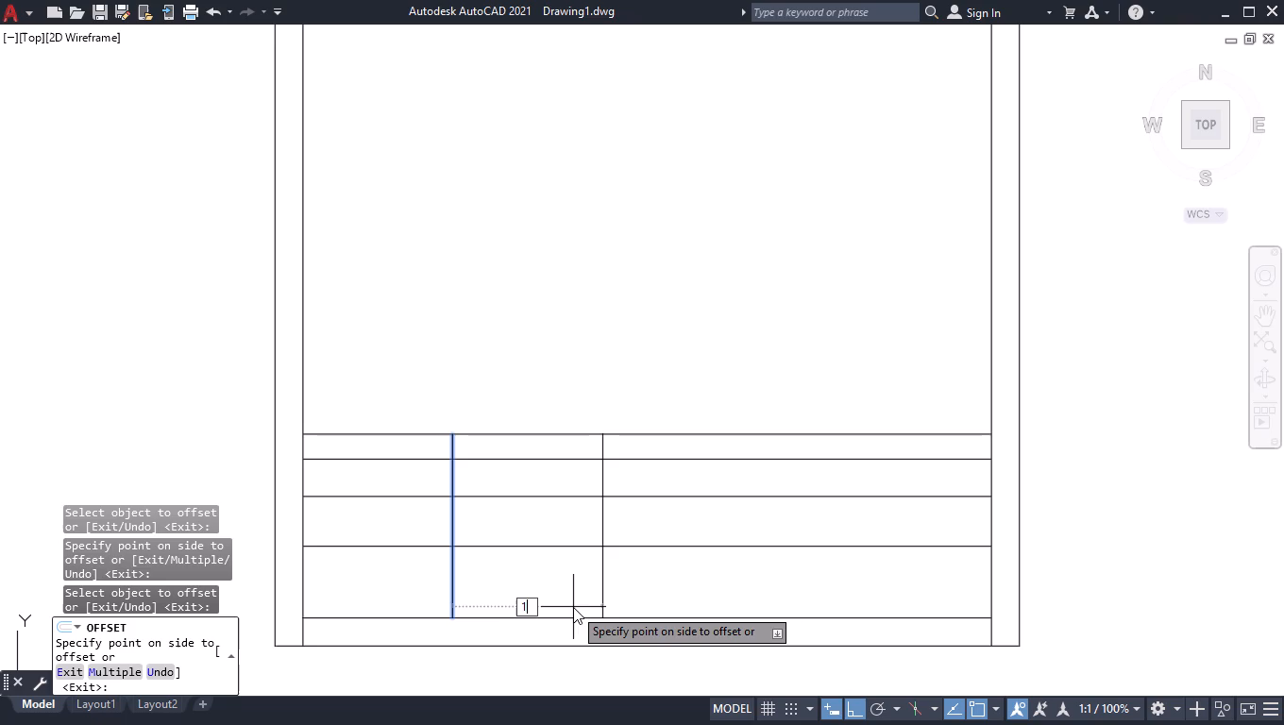
key("apostrophe")
key("6")
key("Return")
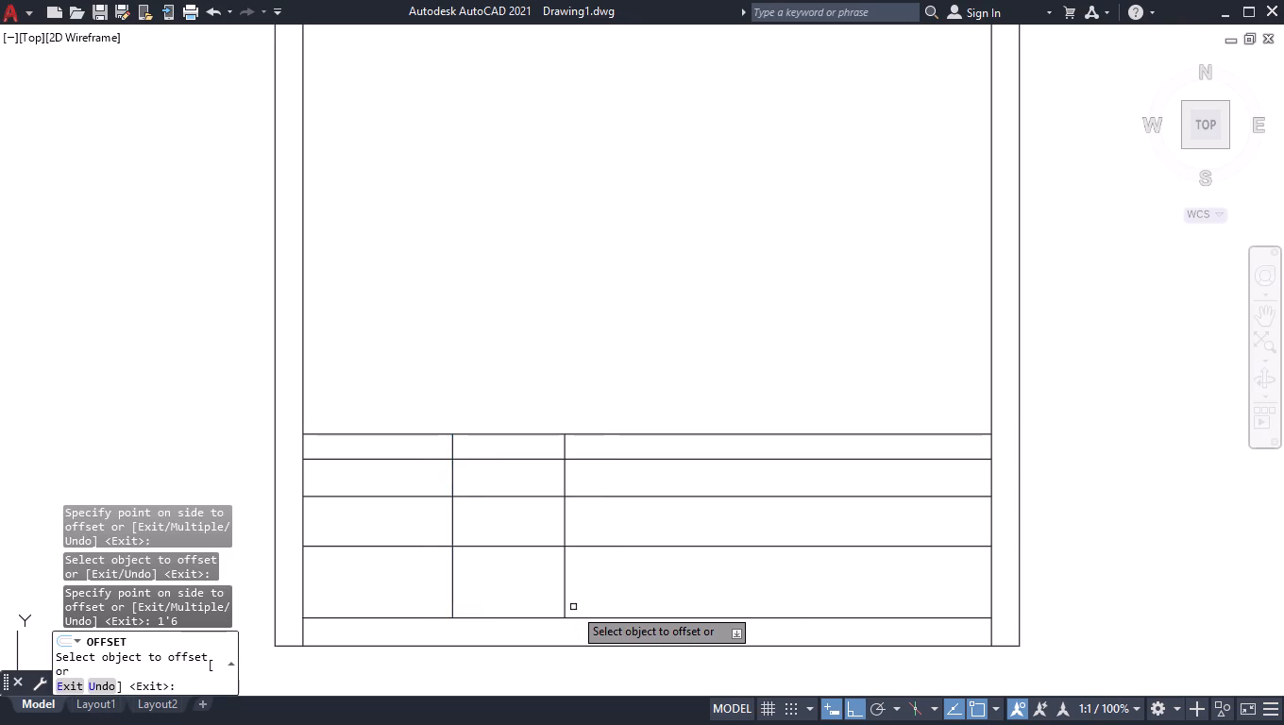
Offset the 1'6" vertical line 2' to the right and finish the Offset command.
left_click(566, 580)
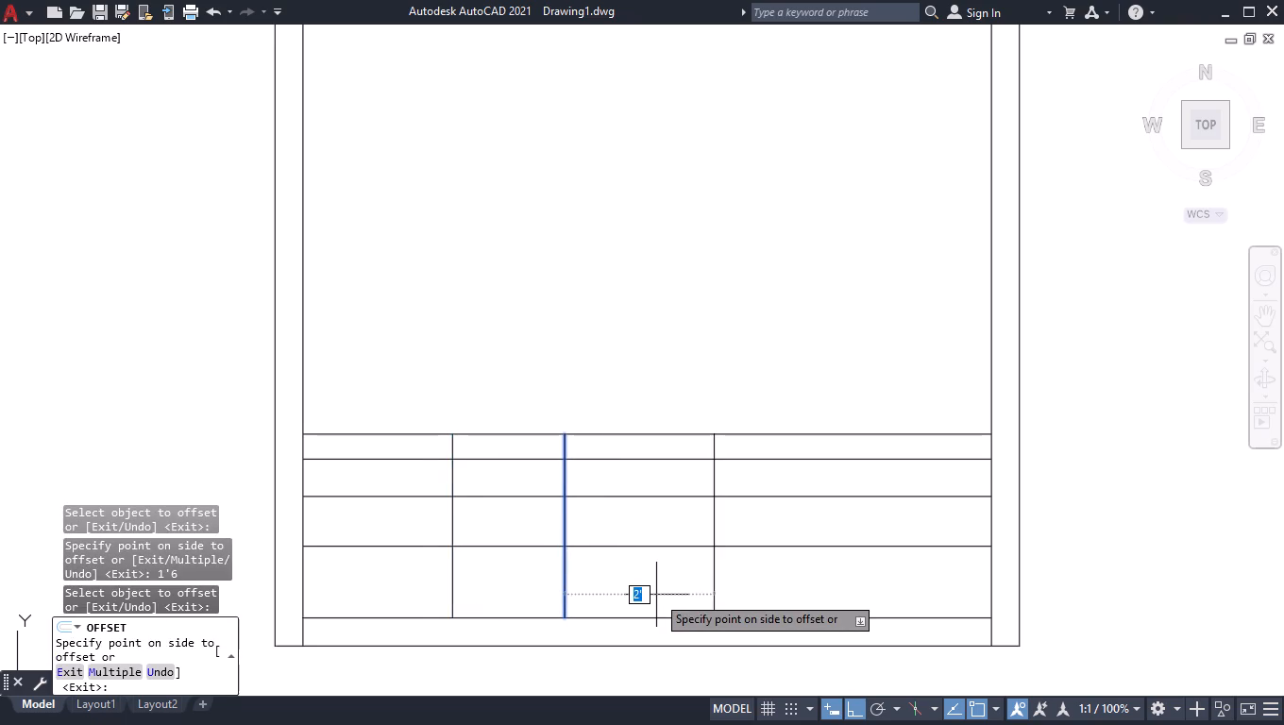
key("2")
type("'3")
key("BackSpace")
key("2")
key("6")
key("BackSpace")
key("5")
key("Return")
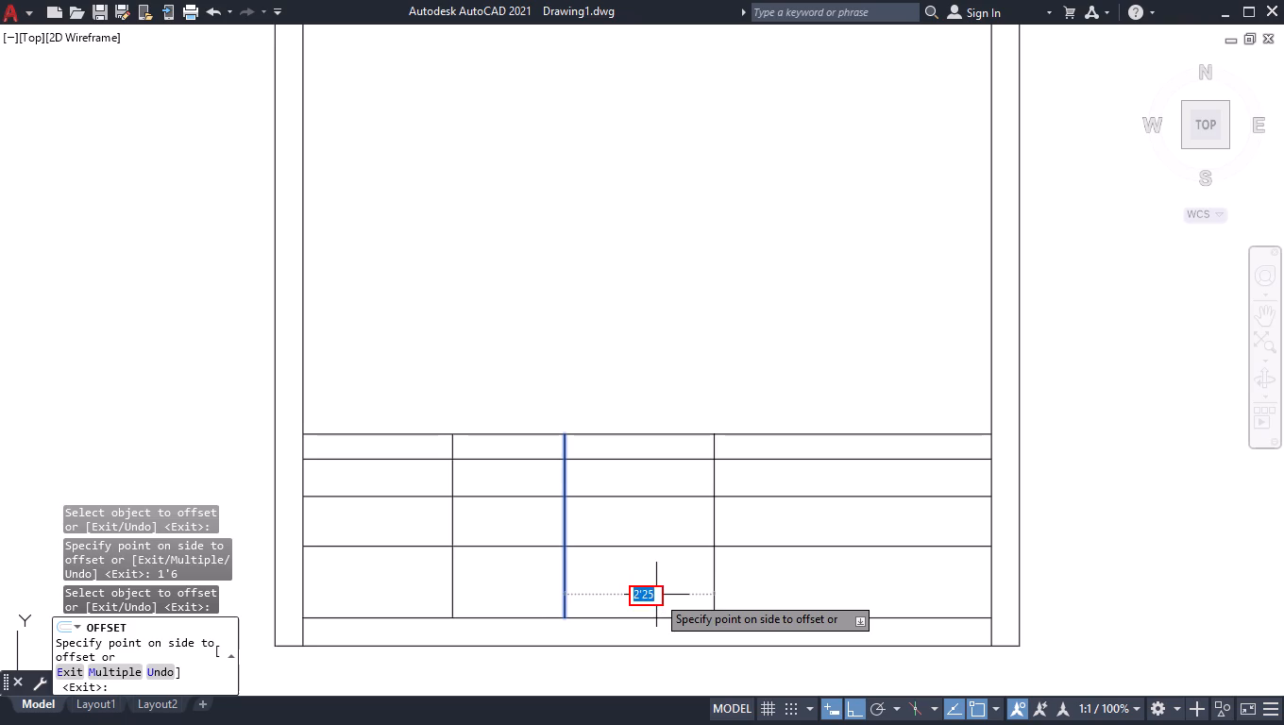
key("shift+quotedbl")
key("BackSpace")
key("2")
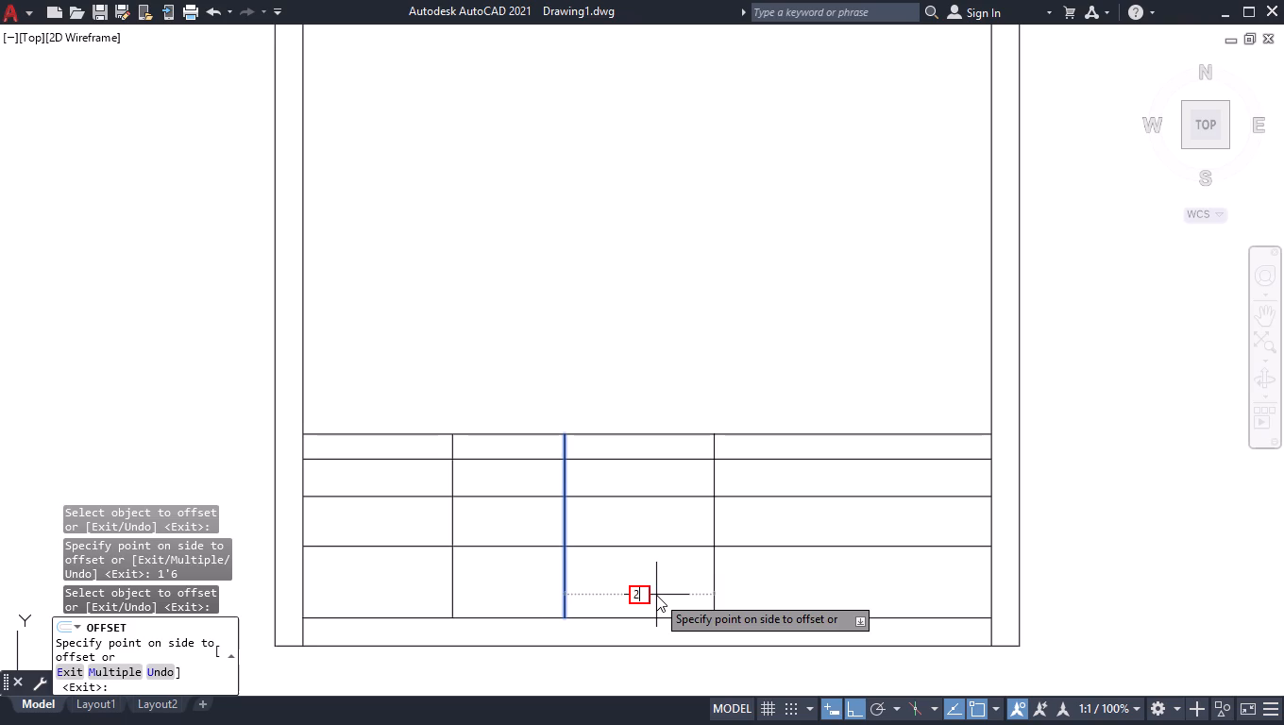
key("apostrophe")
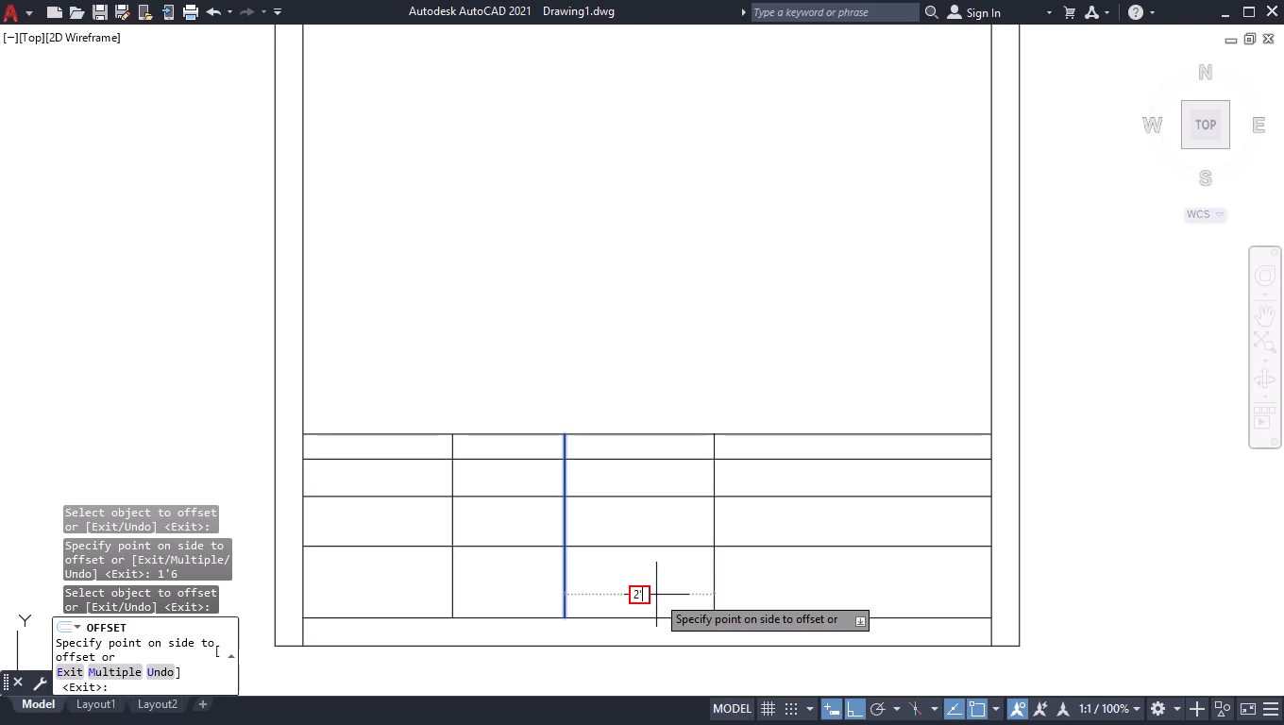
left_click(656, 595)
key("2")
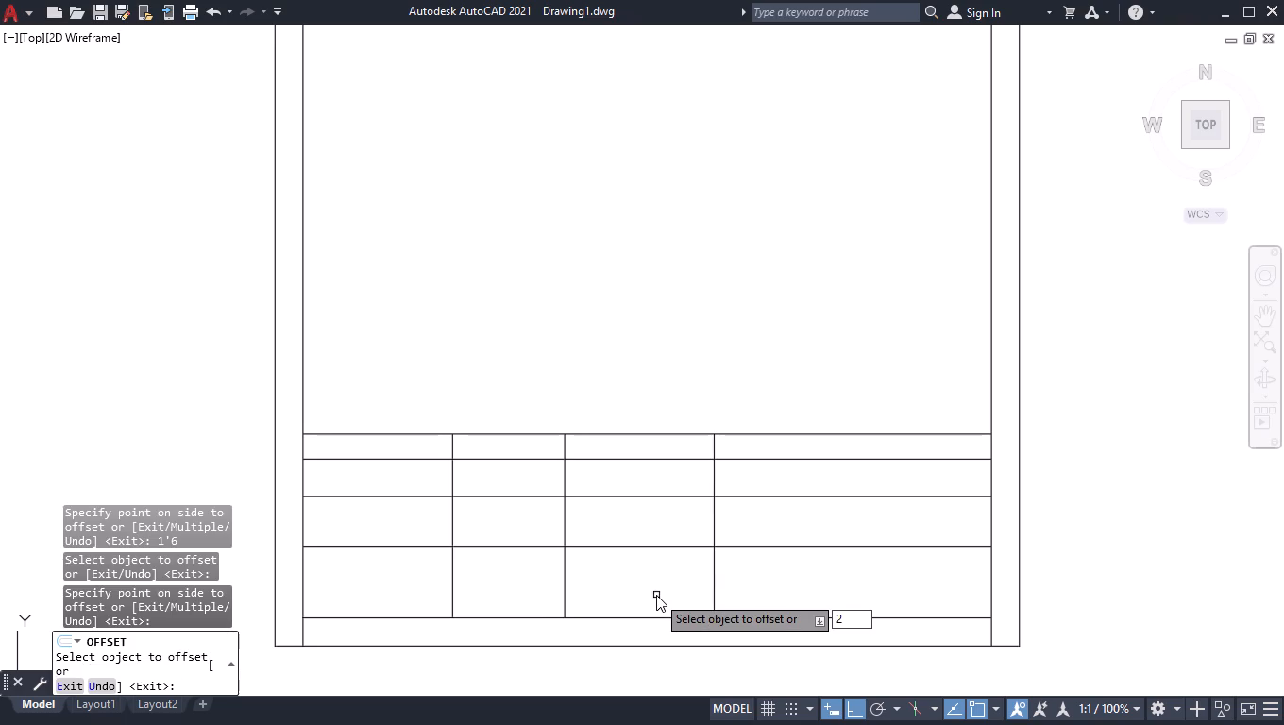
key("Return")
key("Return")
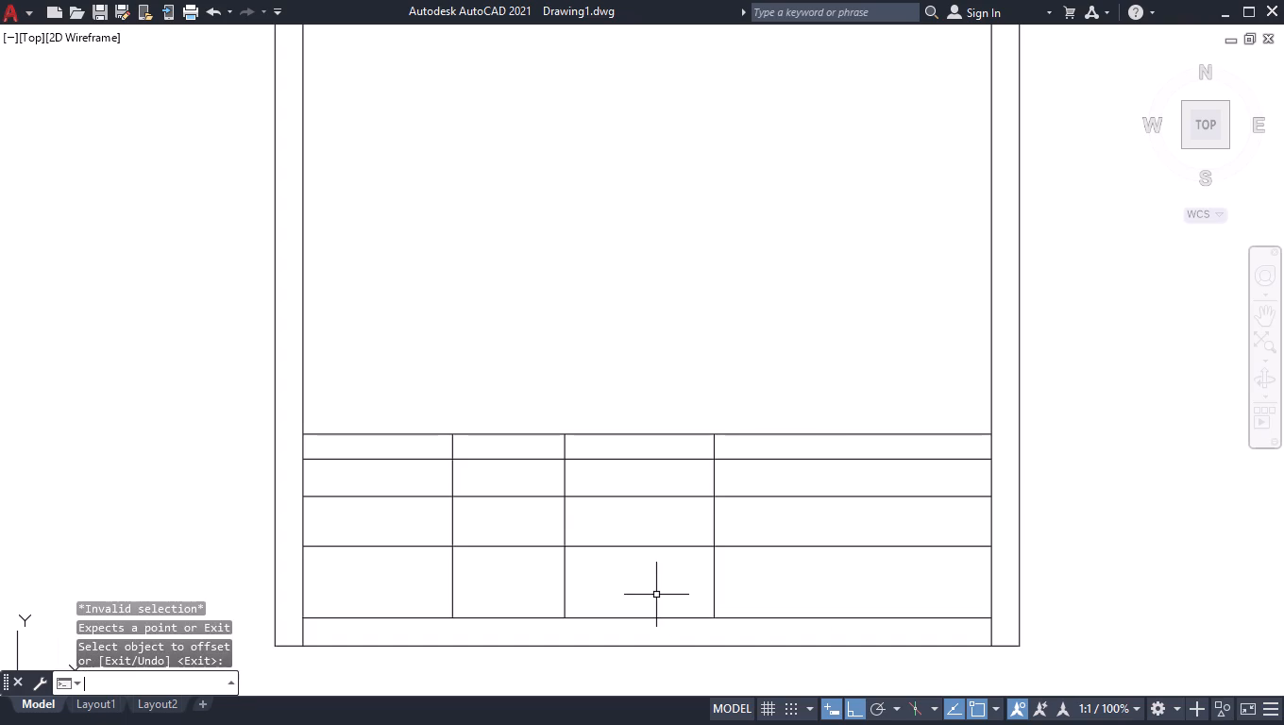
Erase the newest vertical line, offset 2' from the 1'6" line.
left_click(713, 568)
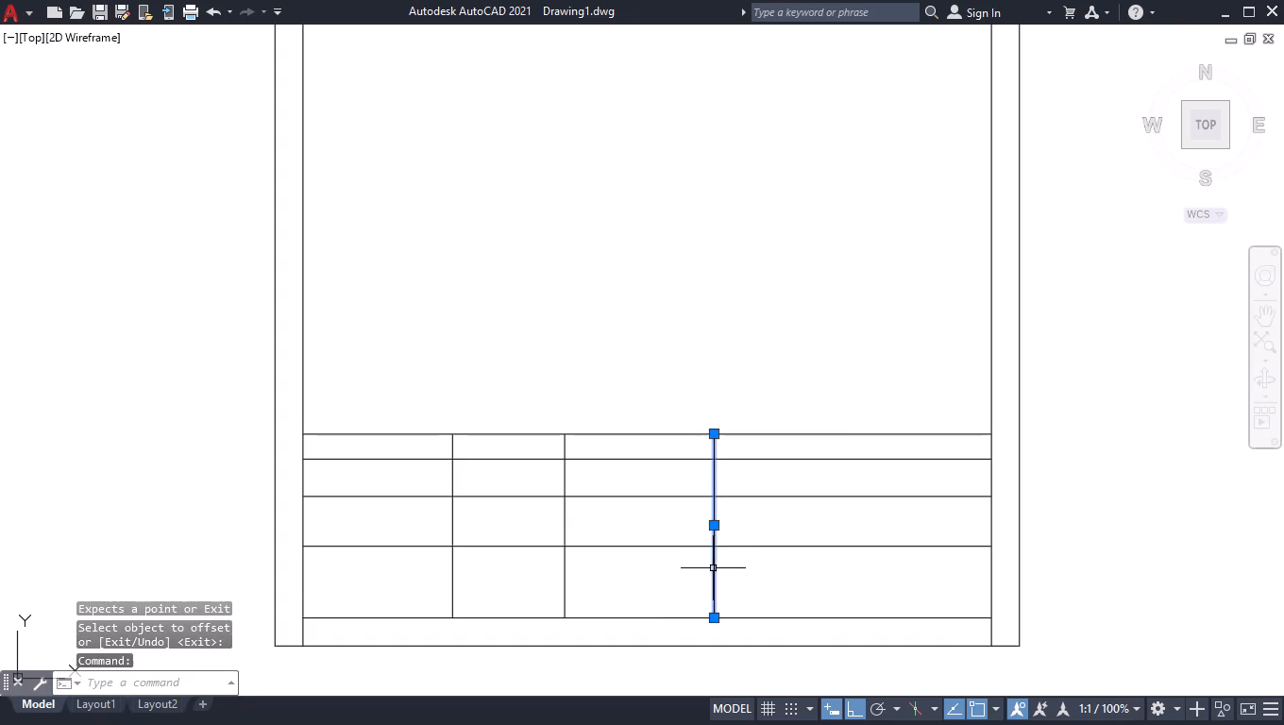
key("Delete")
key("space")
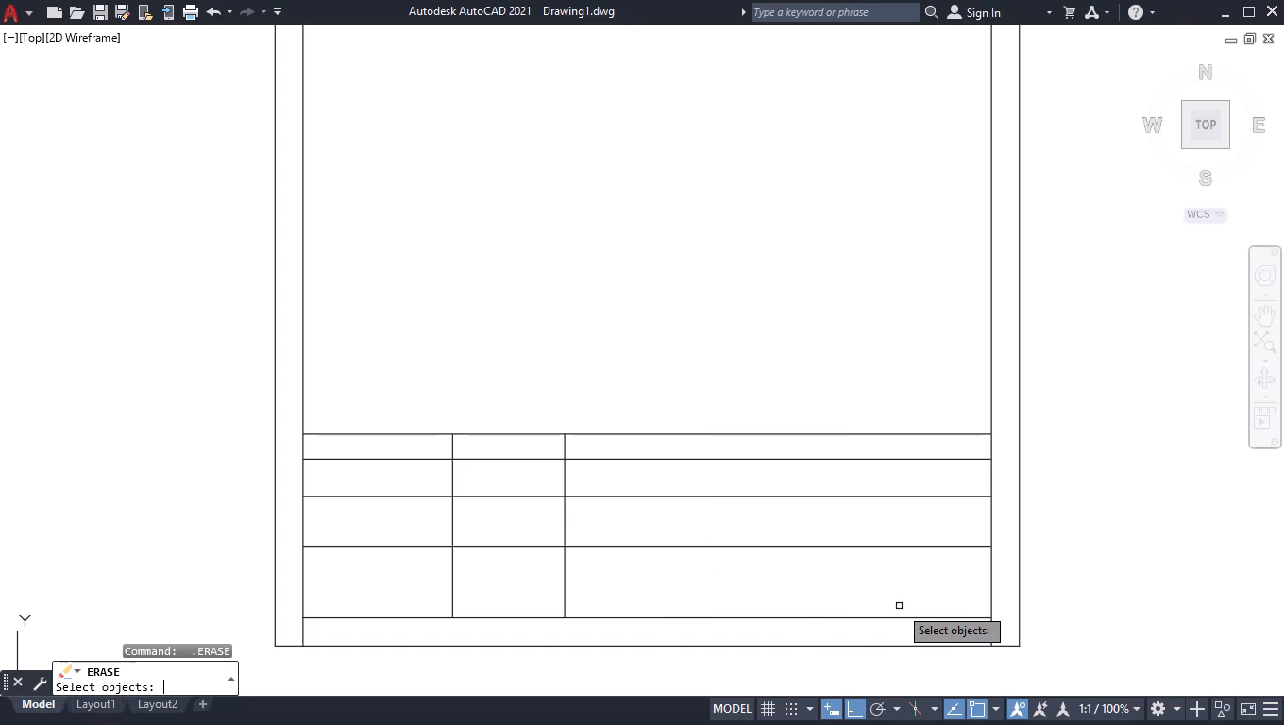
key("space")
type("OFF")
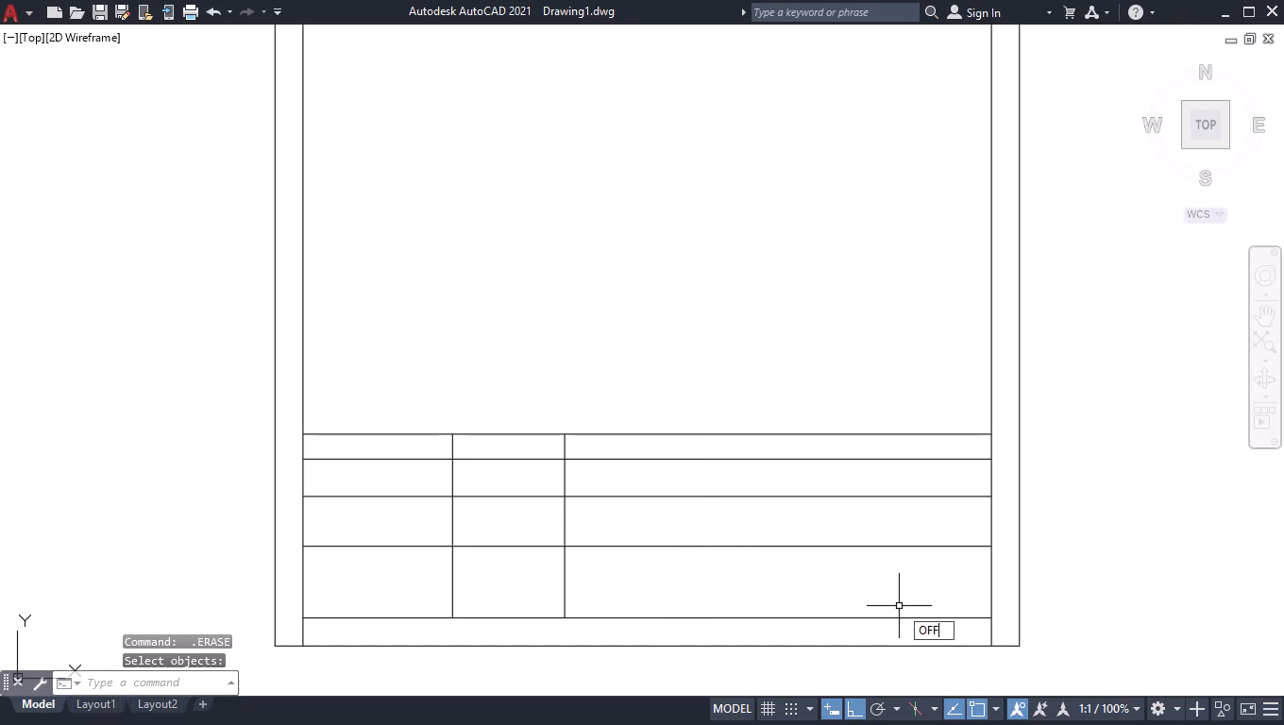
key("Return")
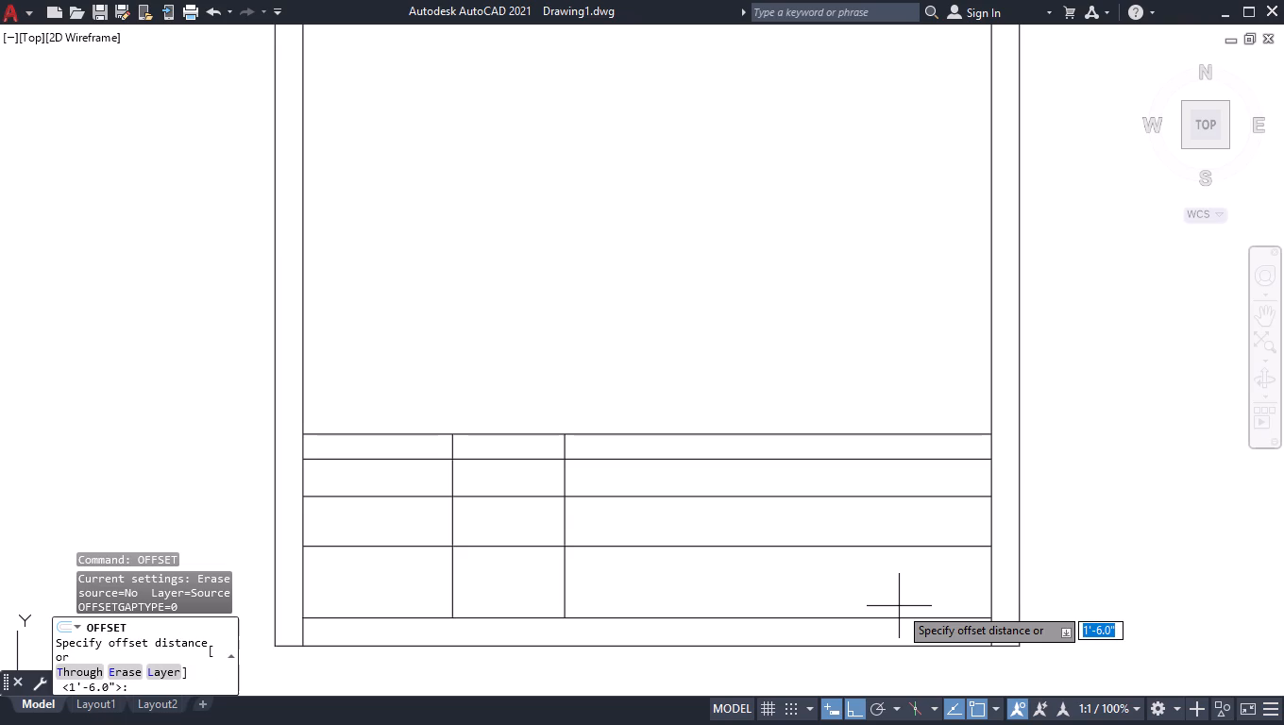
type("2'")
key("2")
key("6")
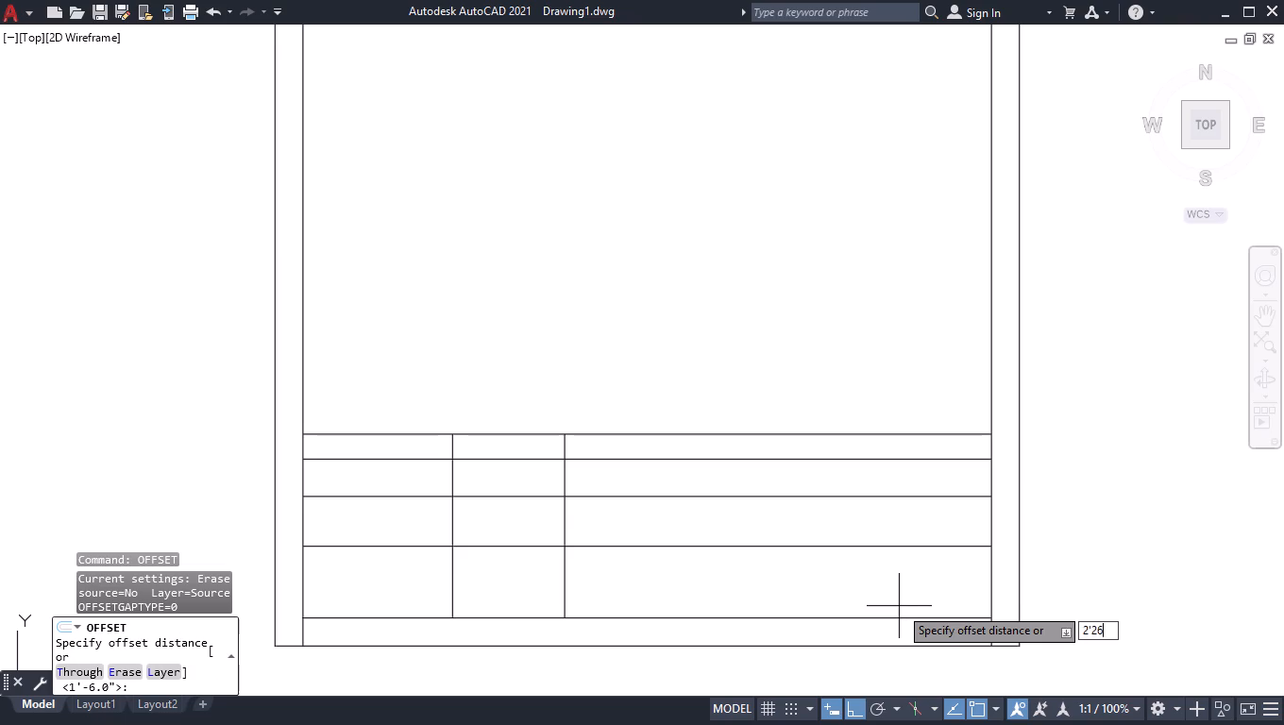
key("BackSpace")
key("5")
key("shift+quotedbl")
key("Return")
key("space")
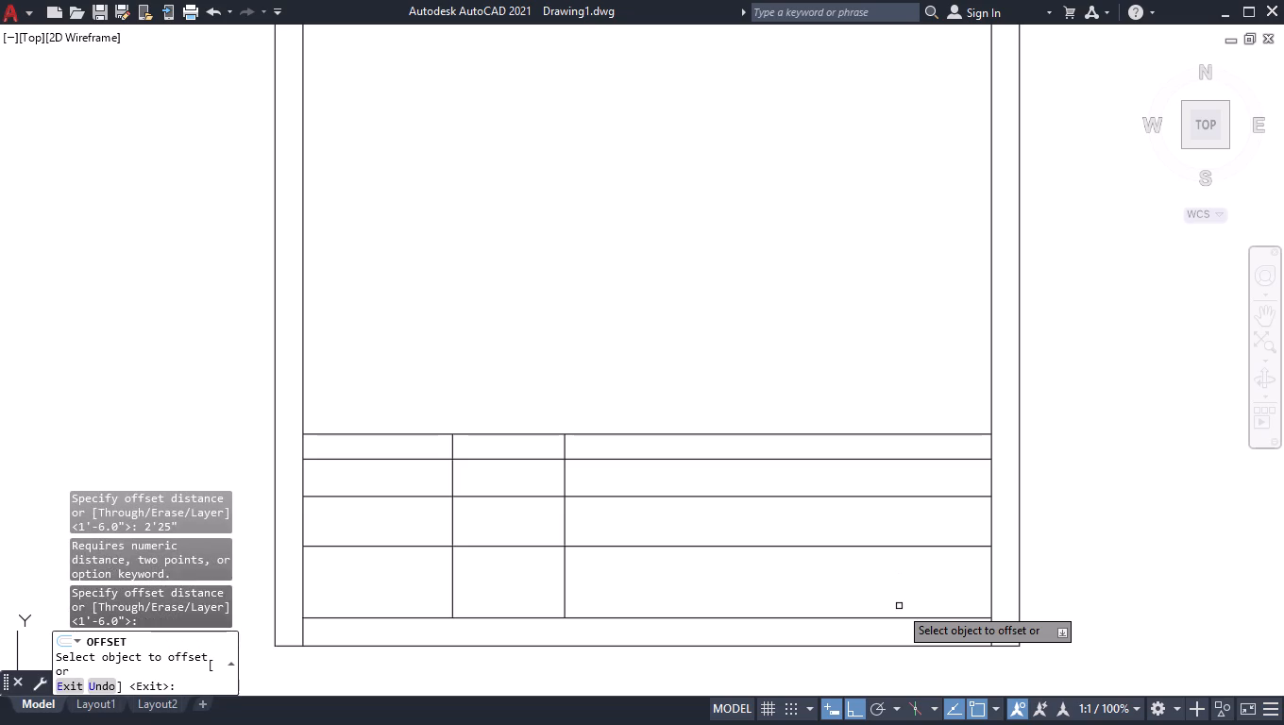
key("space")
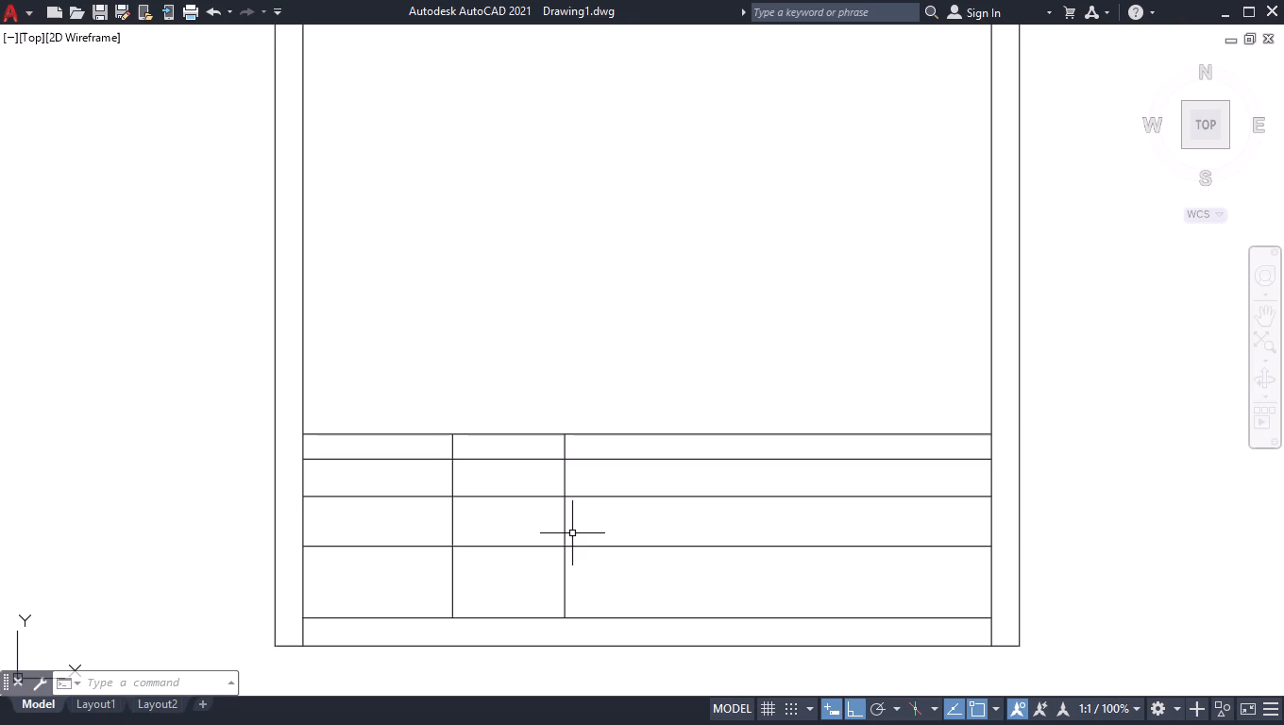
Offset the 1'6" vertical line 2'2.5" to the right.
type("OFF")
key("Return")
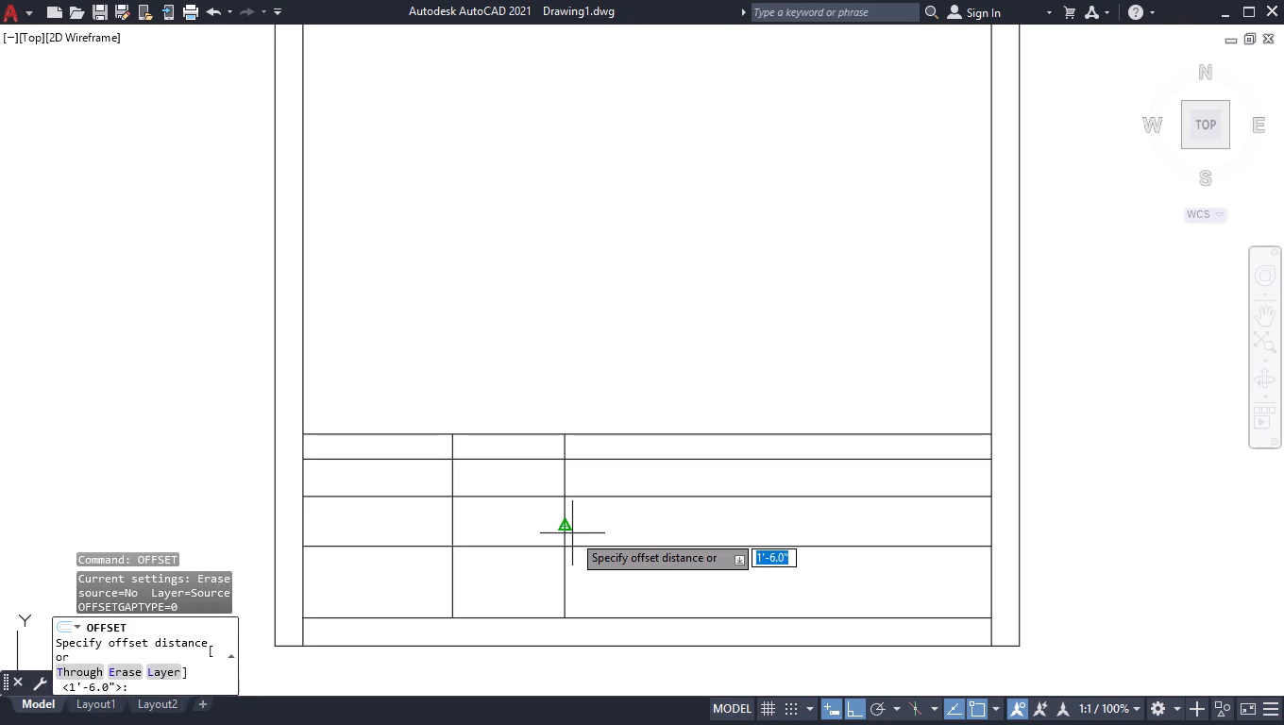
type("2'2.5\"")
key("Return")
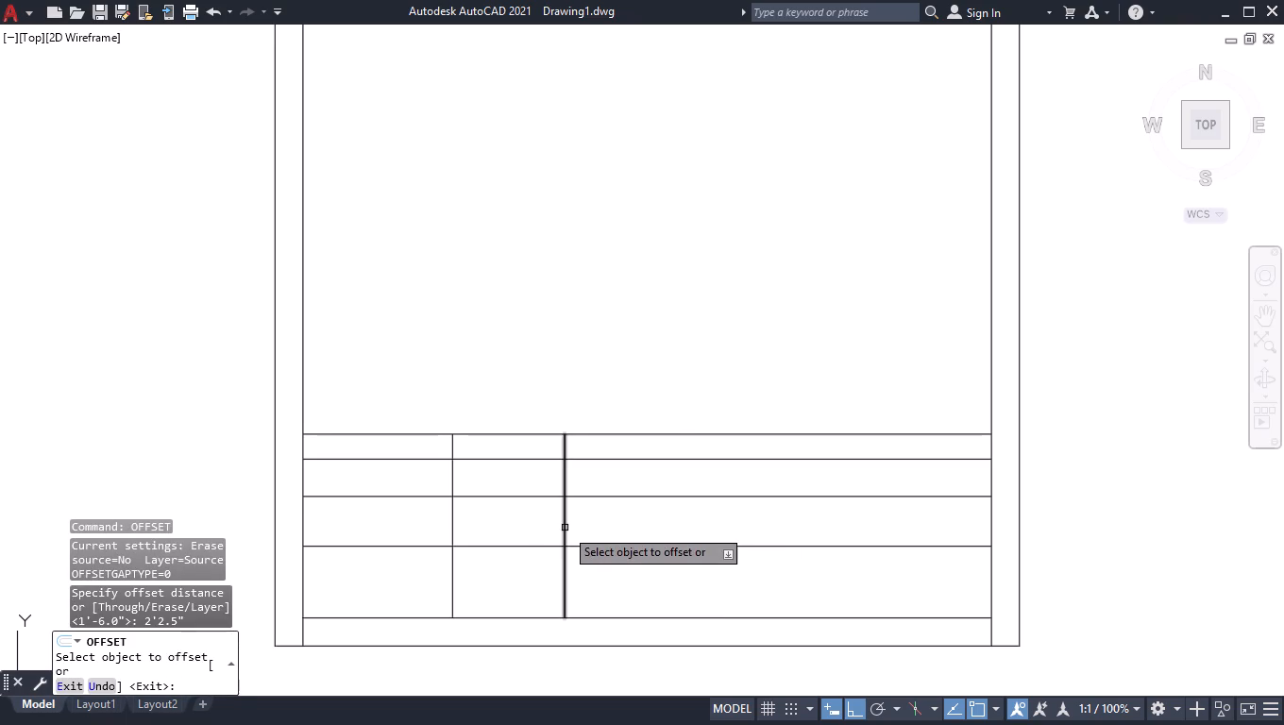
left_click(566, 528)
left_click(699, 530)
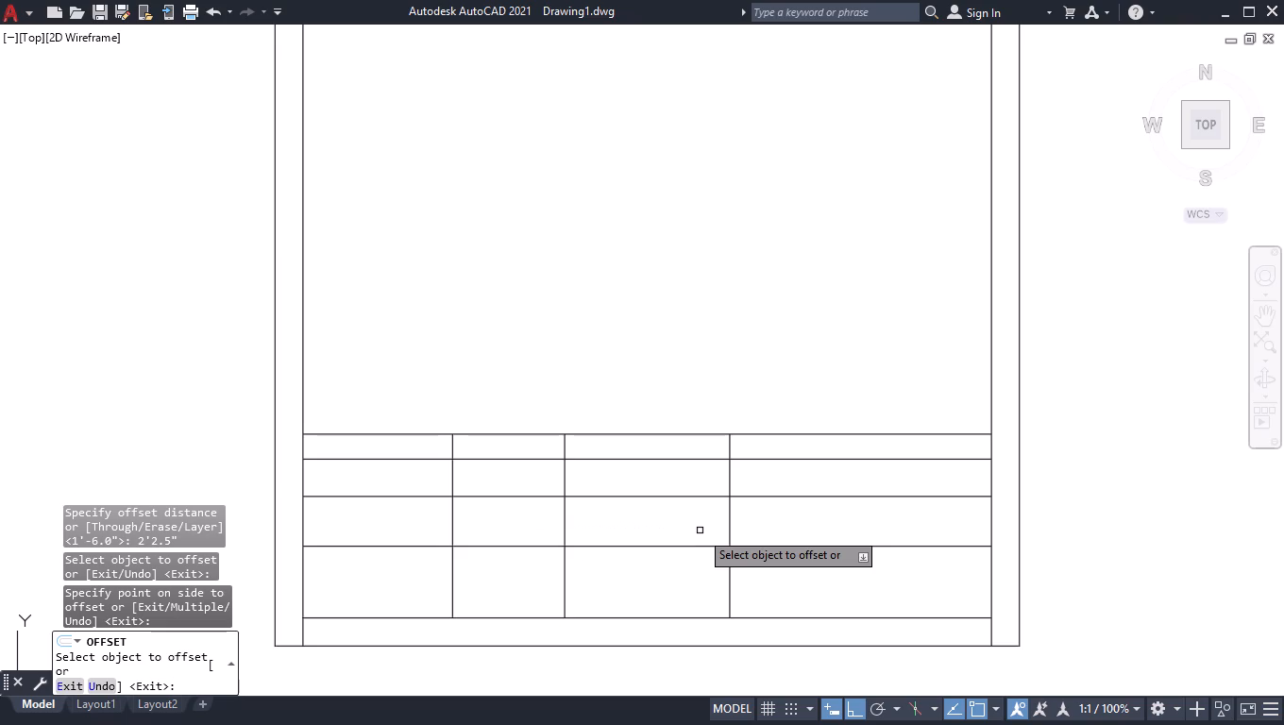
Offset the 2'2.5" vertical line another 1'6" to the right and finish the Offset command.
left_click(730, 512)
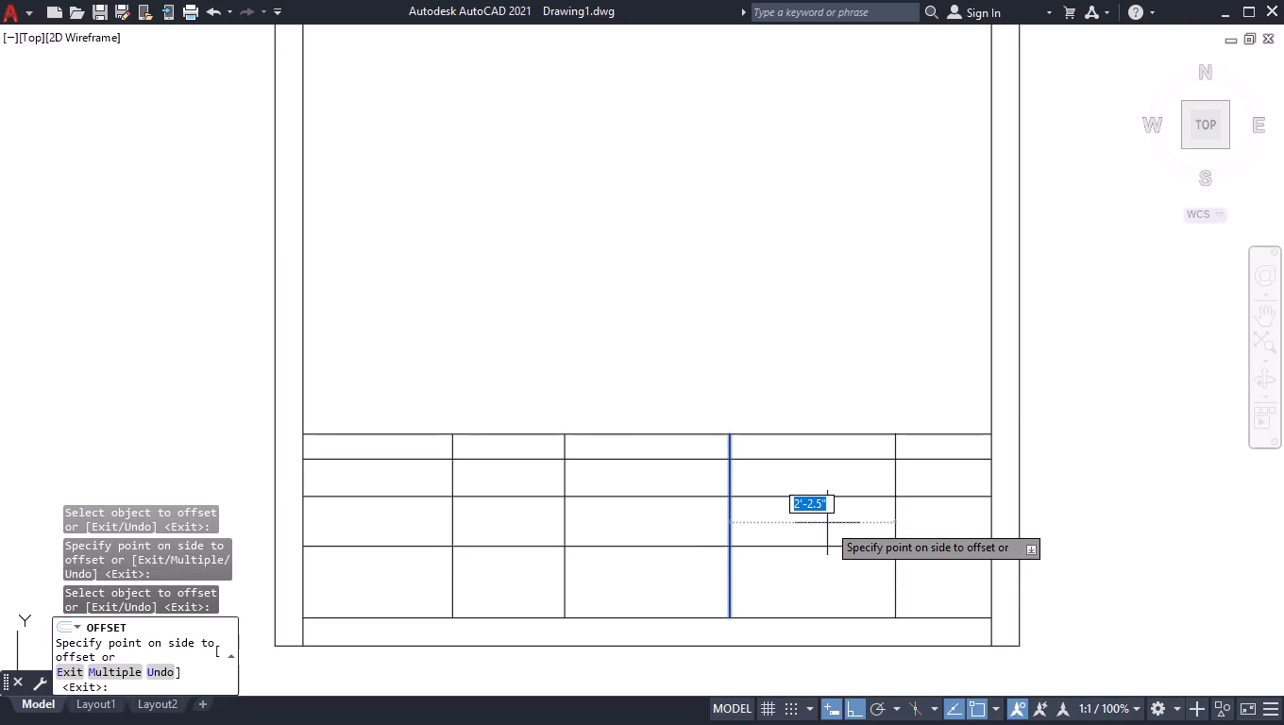
type("1'6")
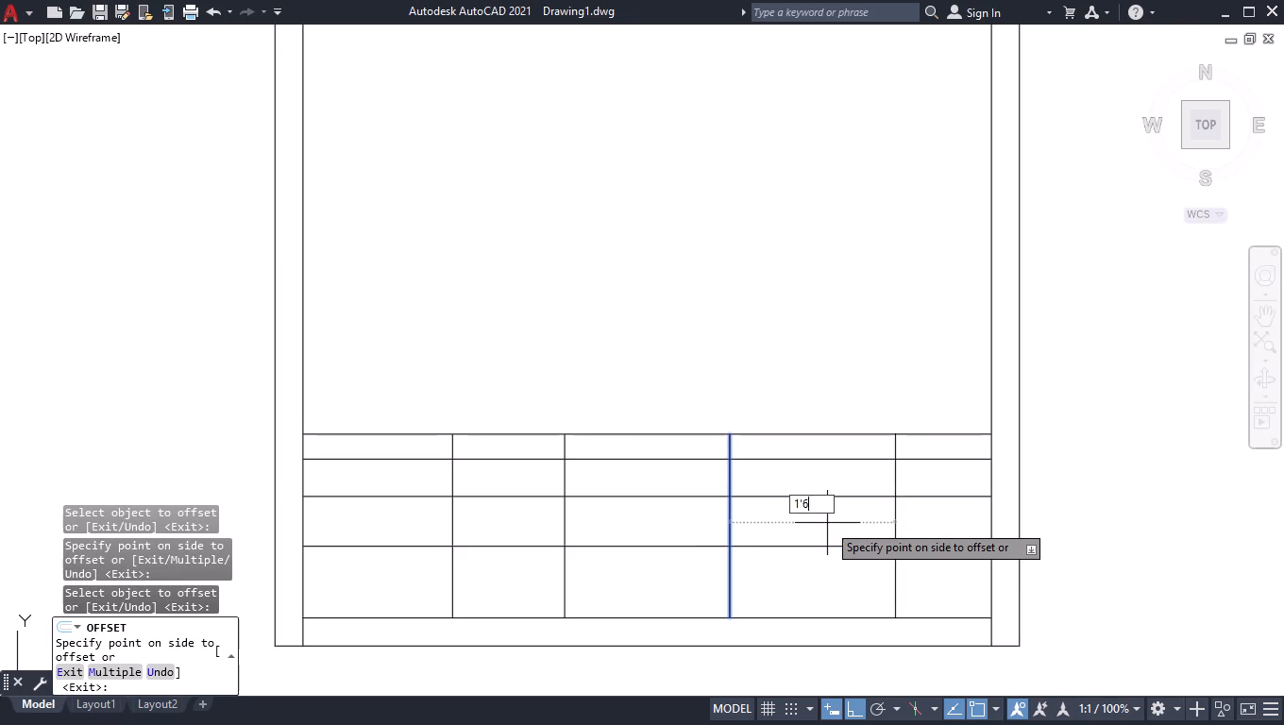
key("Return")
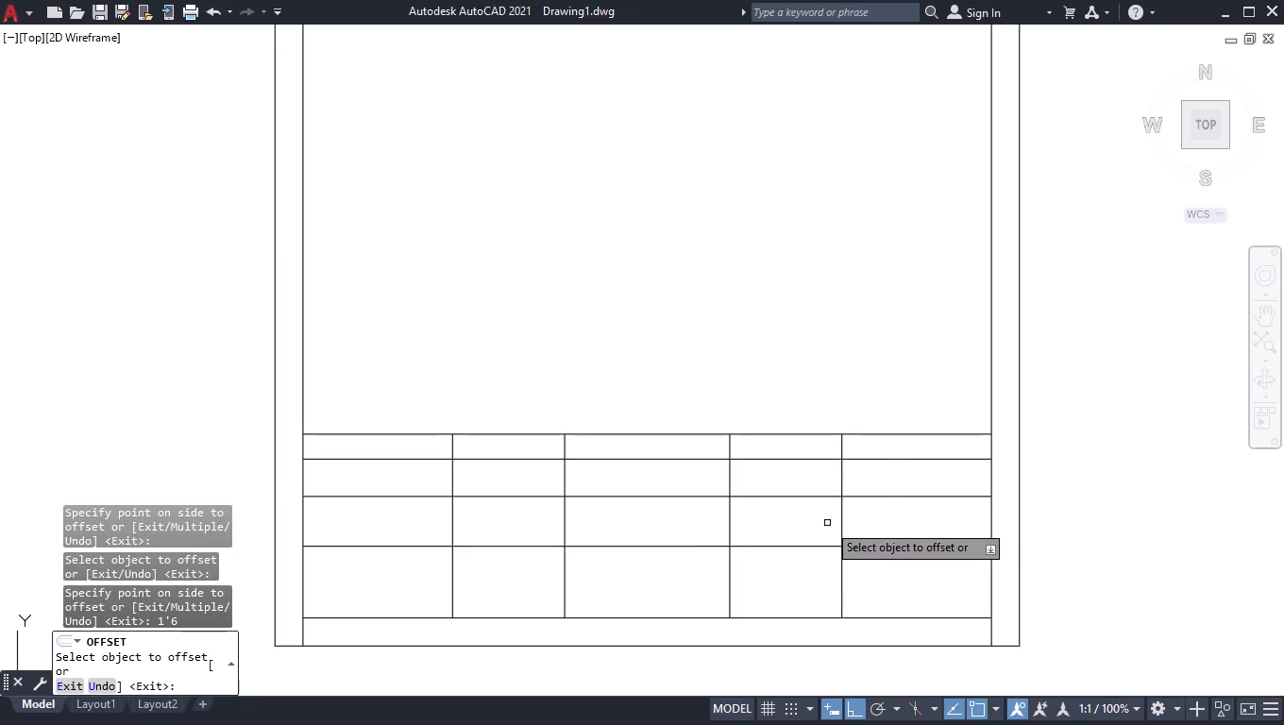
key("Return")
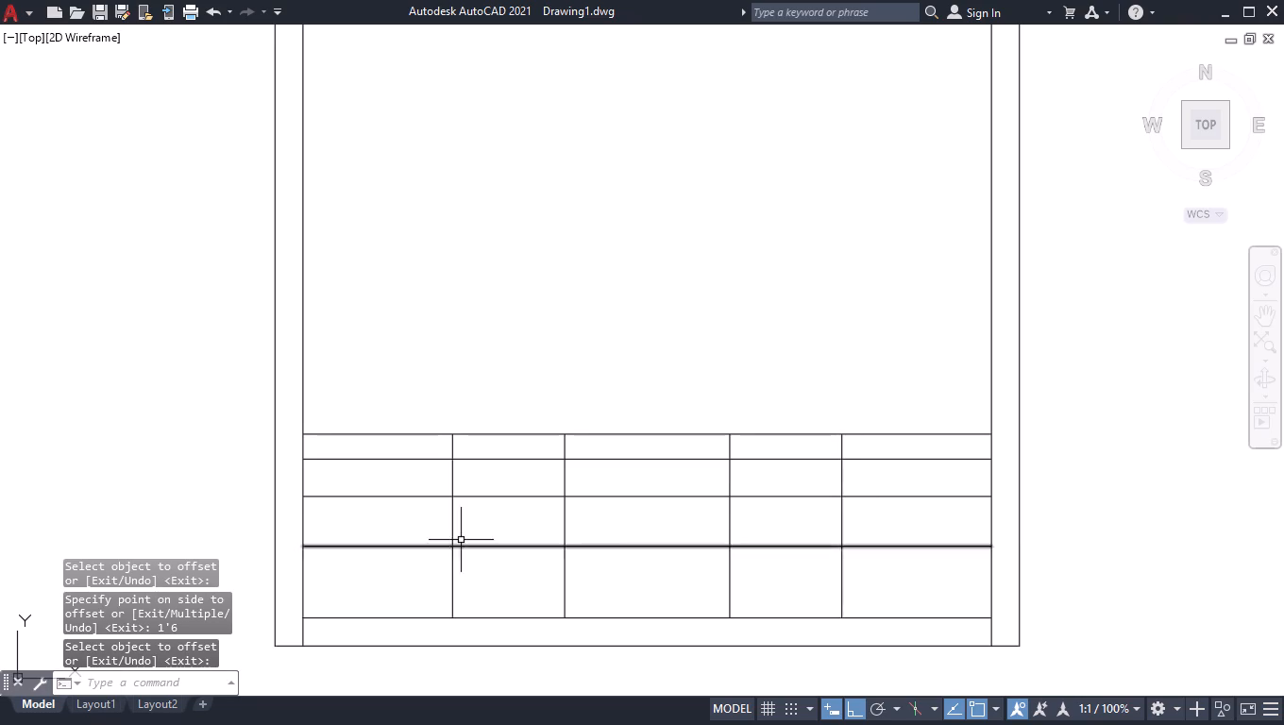
left_click(644, 448)
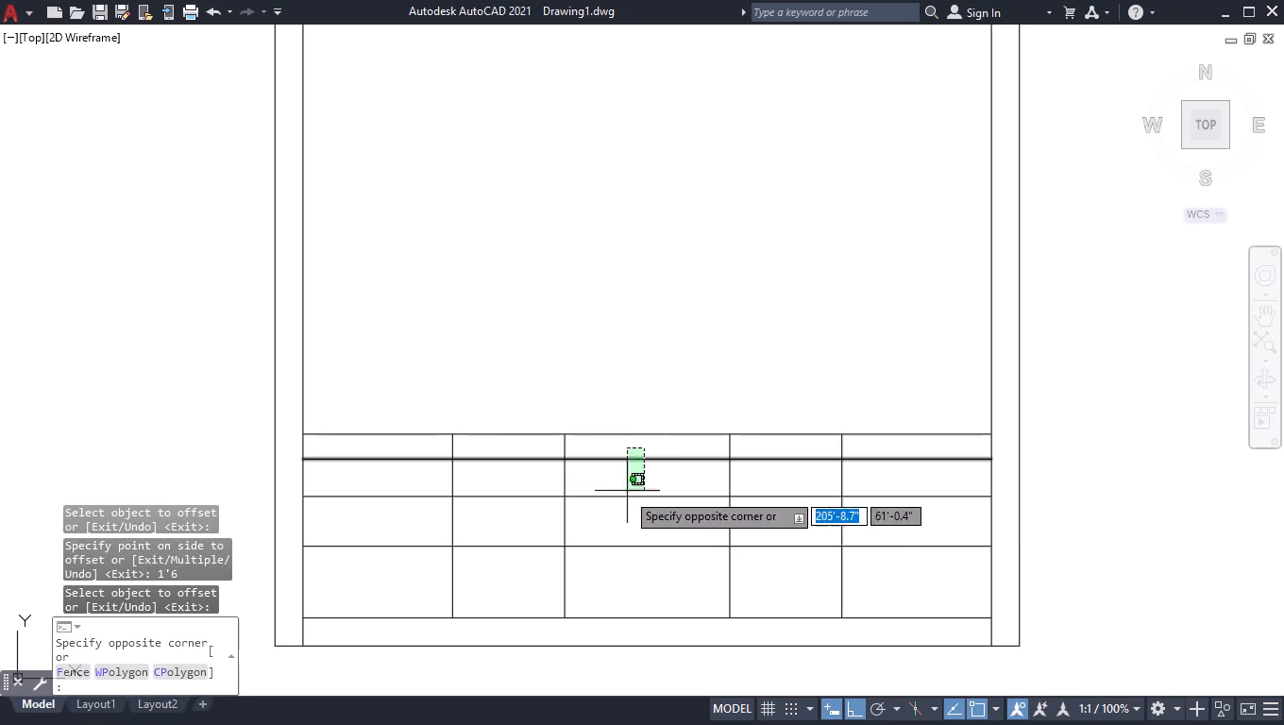
left_click(631, 447)
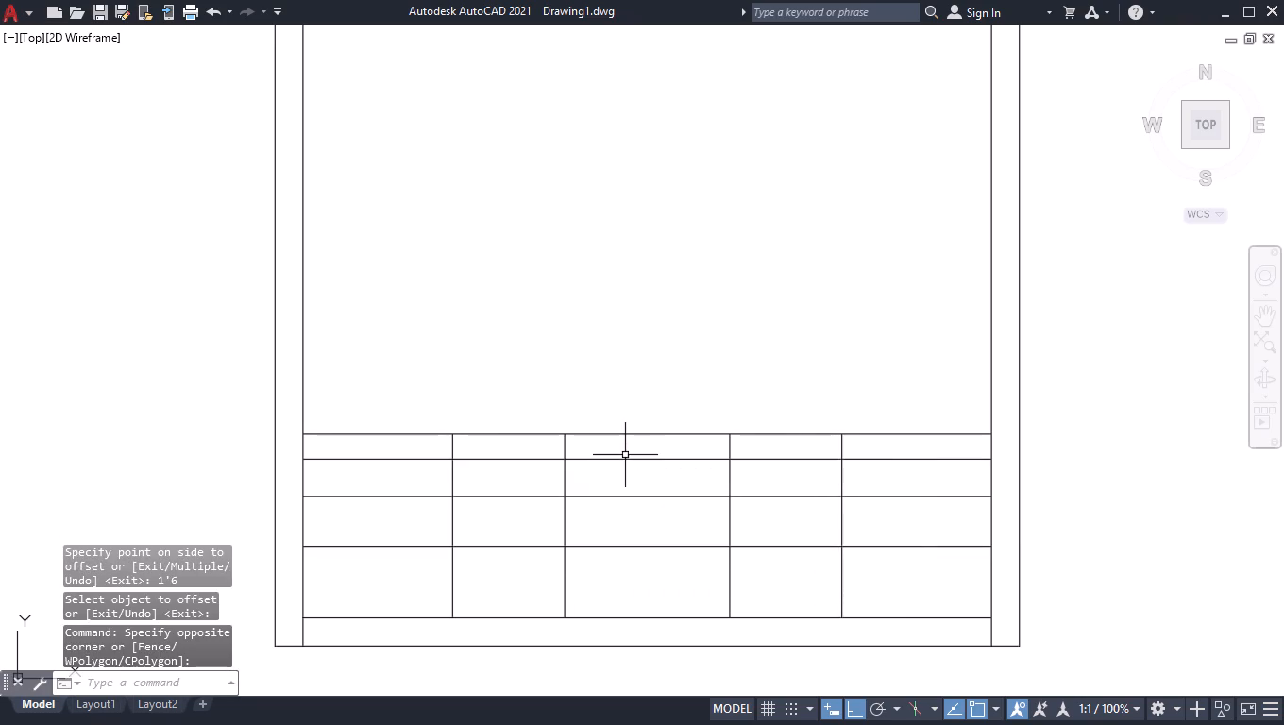
Trim the three intermediate horizontal lines between the first and second interior vertical lines, clearing the left 1'6" bay.
key("t")
key("r")
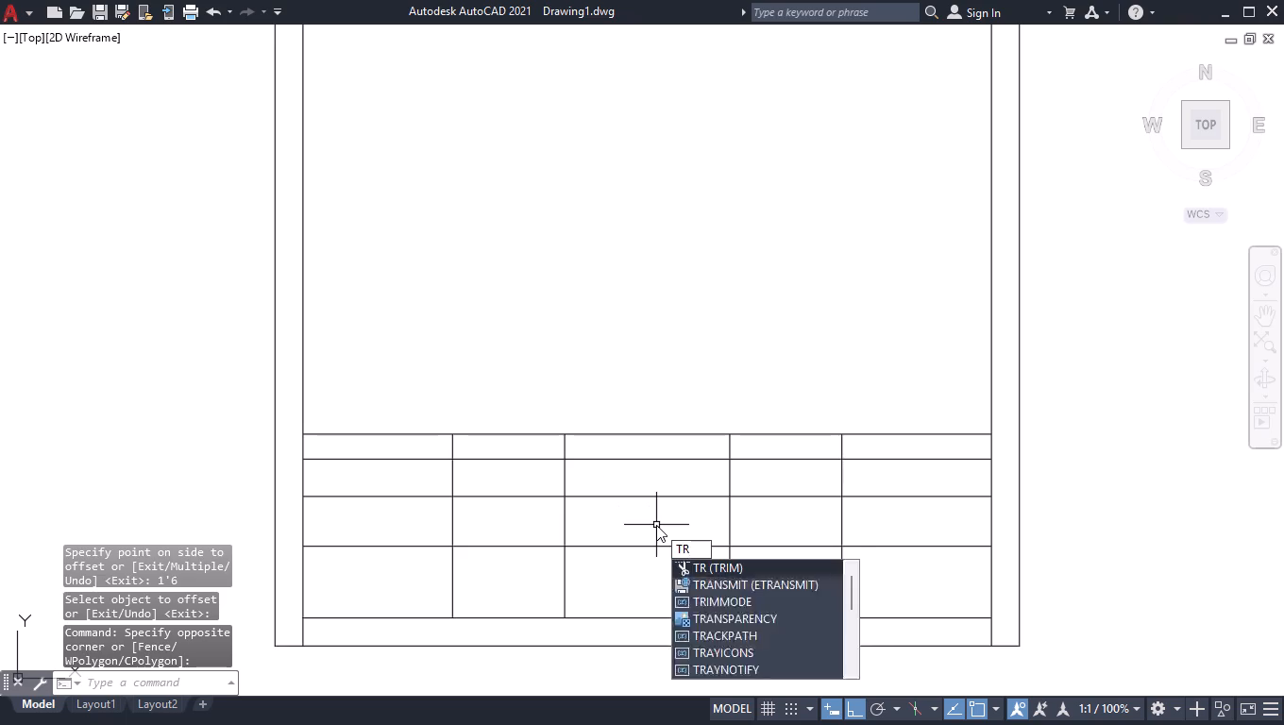
key("Return")
left_click(546, 447)
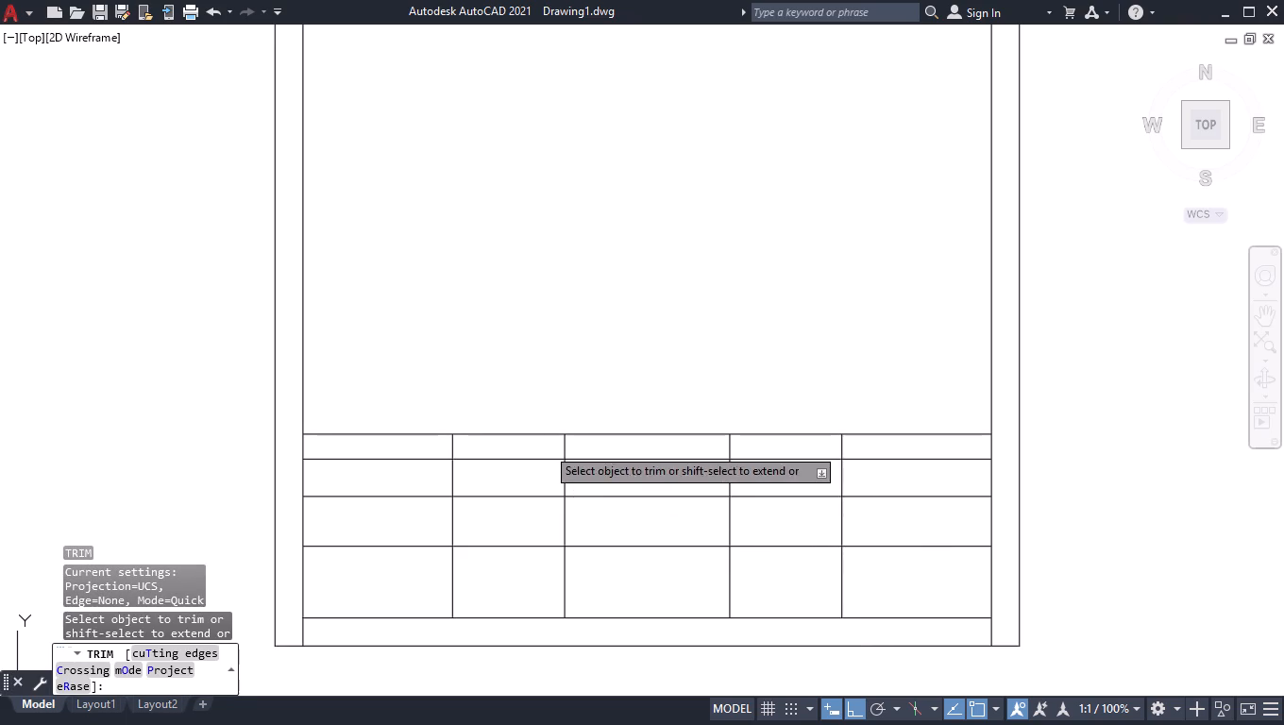
left_click(517, 588)
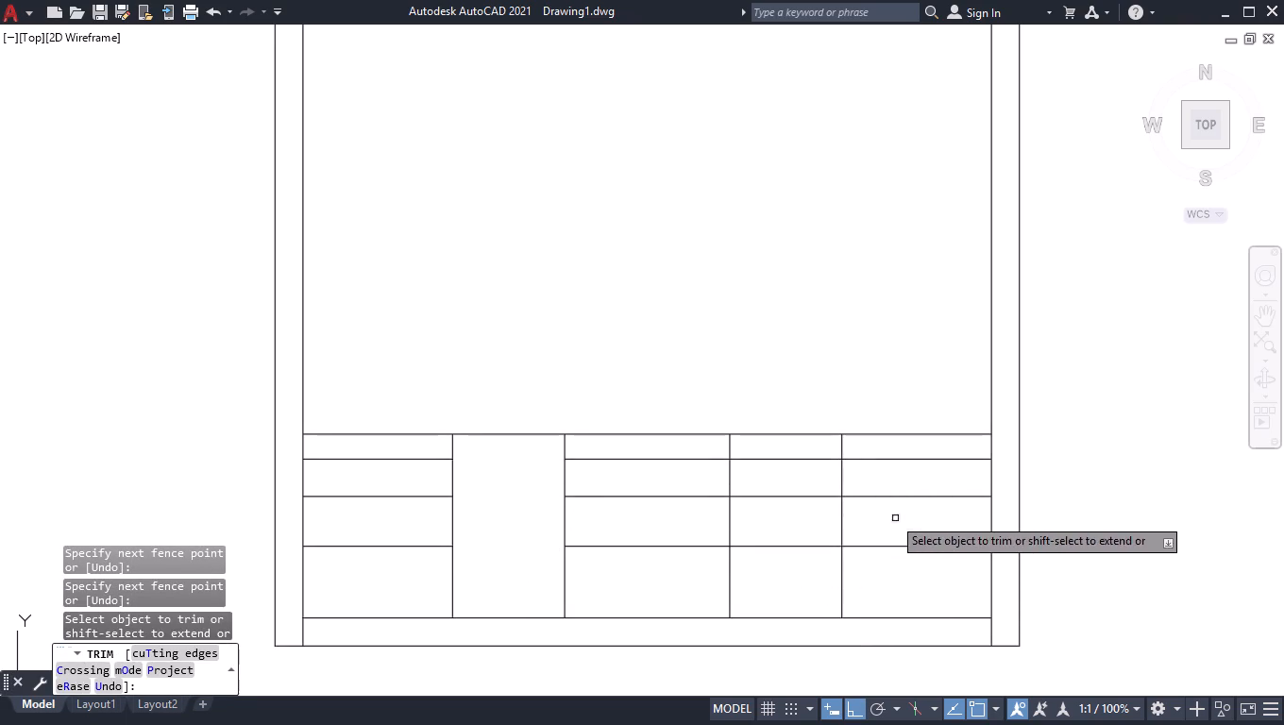
Trim away the remaining intermediate horizontal lines in the left, middle, fourth and right bays of the bottom strip.
left_click(779, 544)
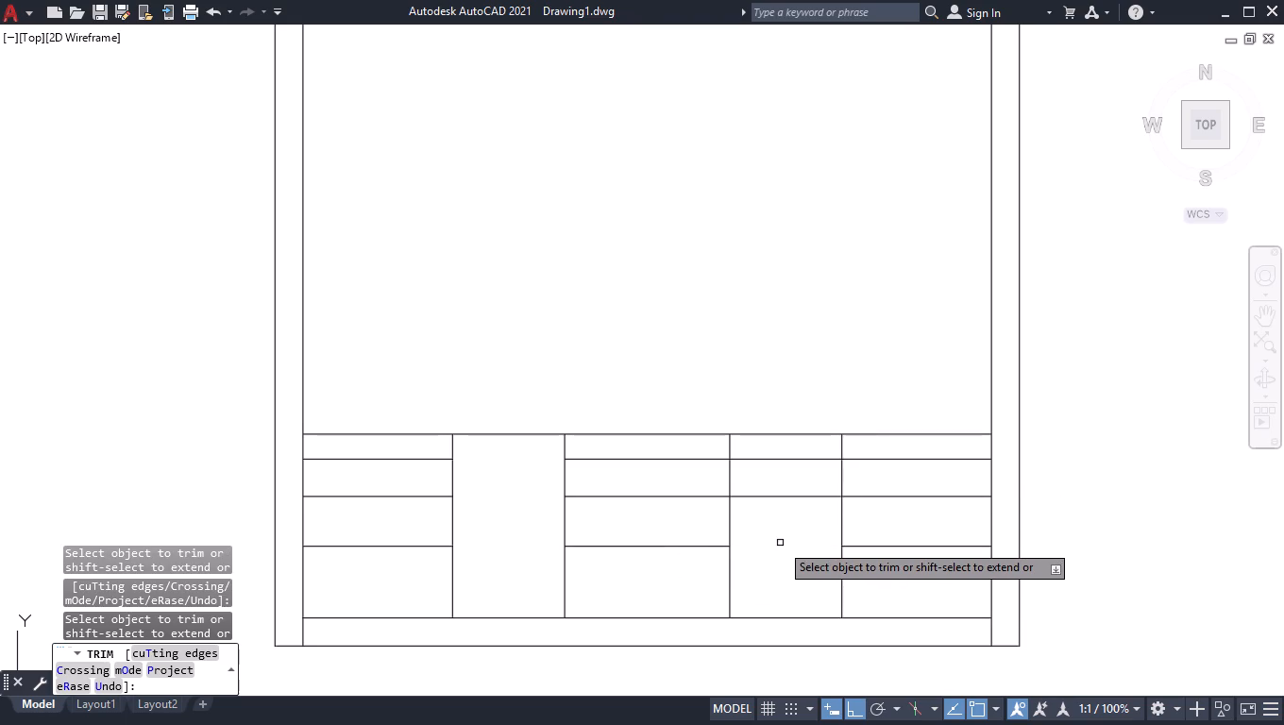
left_click(933, 440)
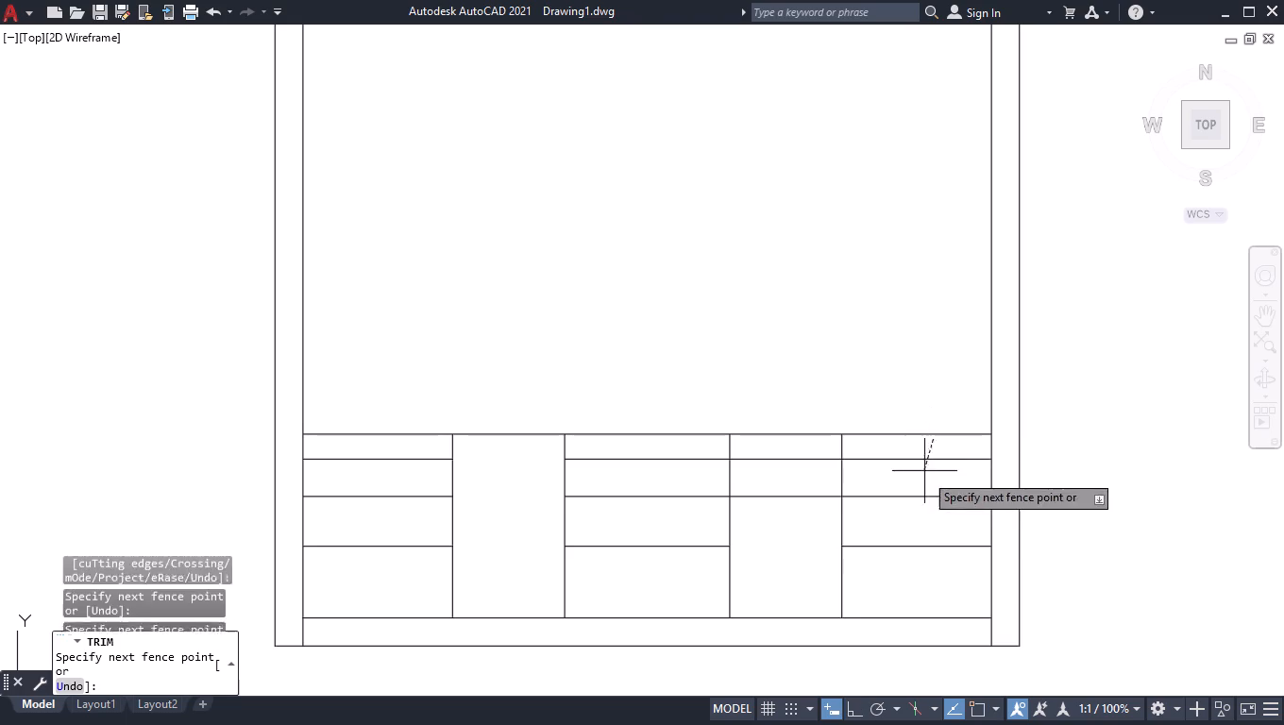
left_click(939, 589)
left_click(819, 450)
left_click(803, 524)
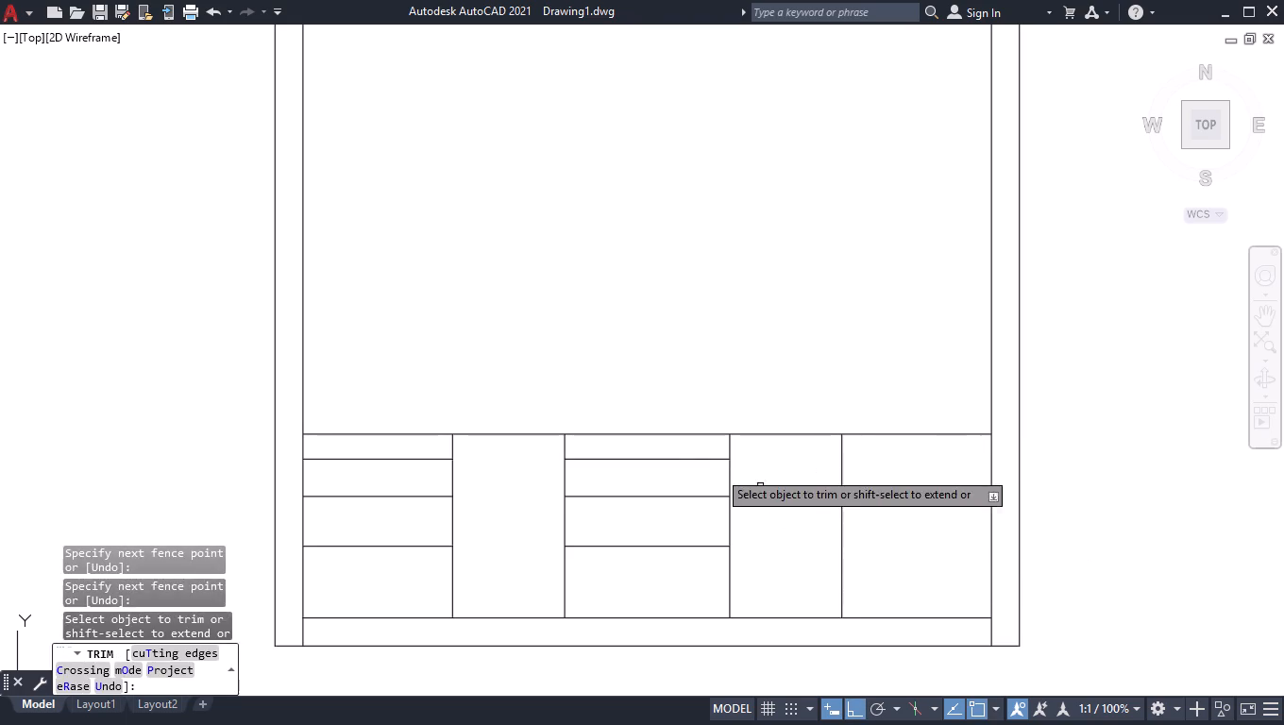
left_click(701, 454)
left_click(664, 587)
left_click(387, 440)
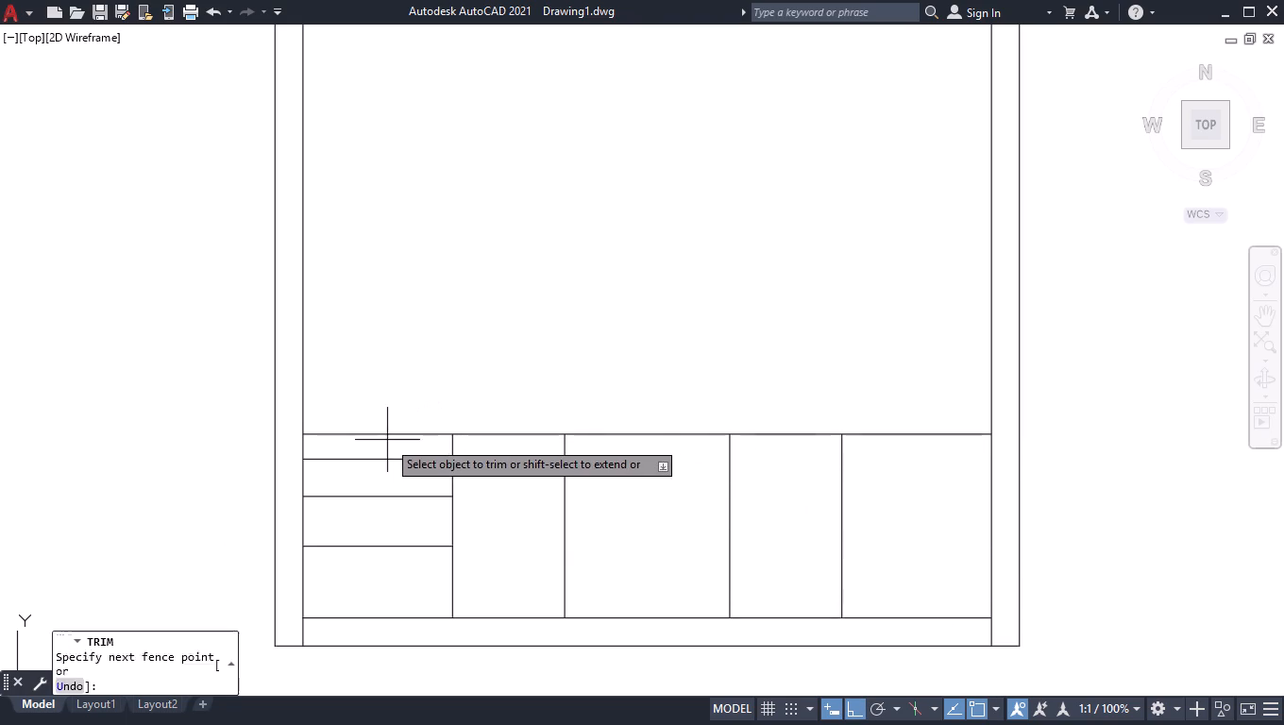
left_click(370, 570)
key("Return")
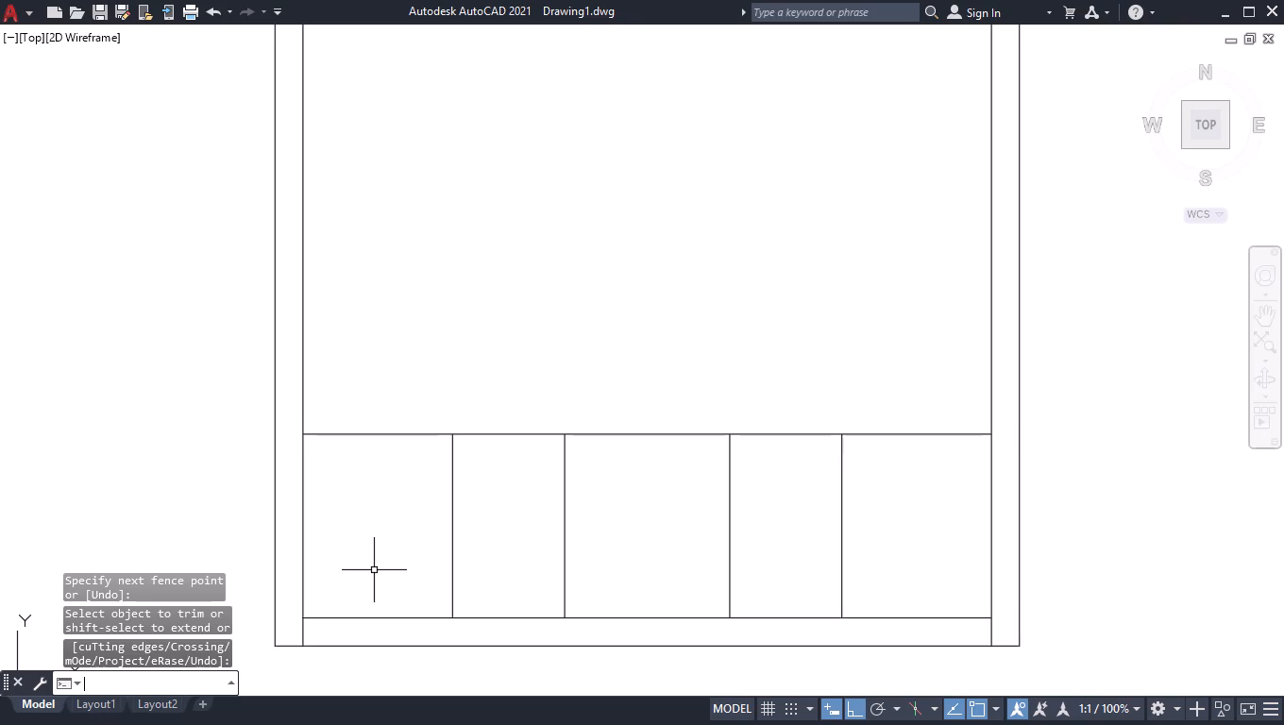
Offset the bottom strip's upper horizontal line 2" downward.
type("OFF")
key("Return")
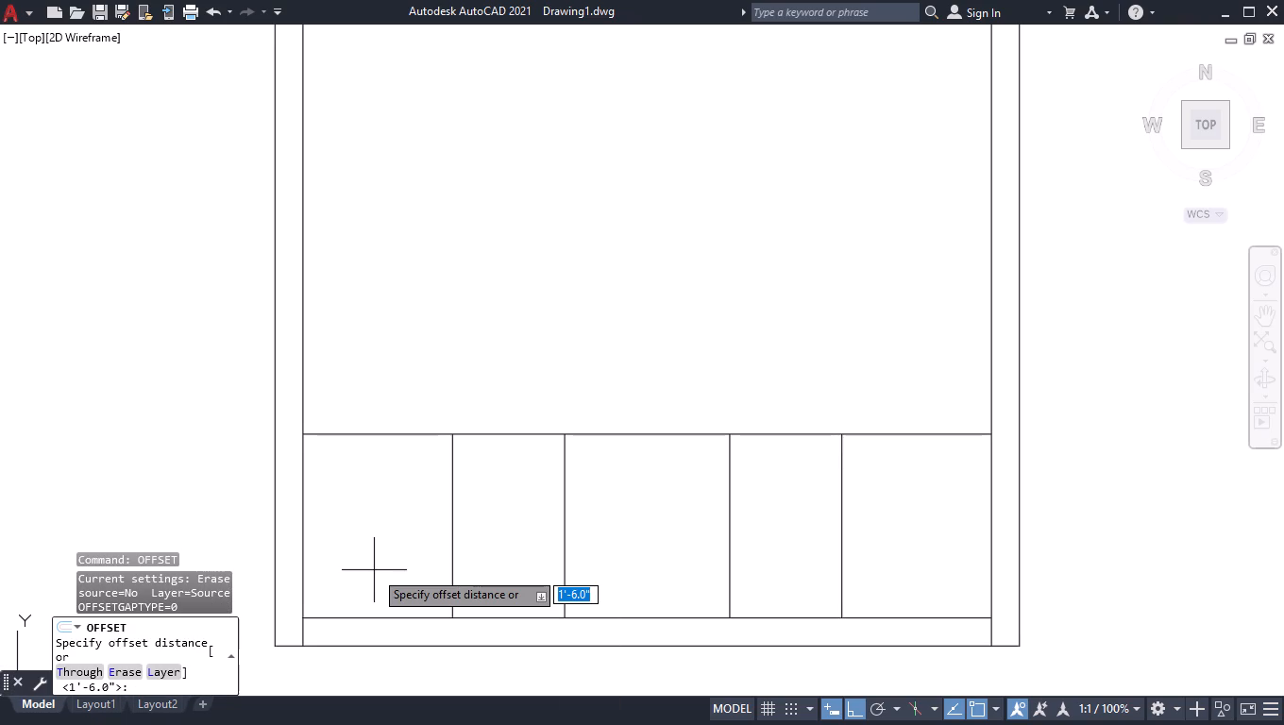
key("2")
key("Return")
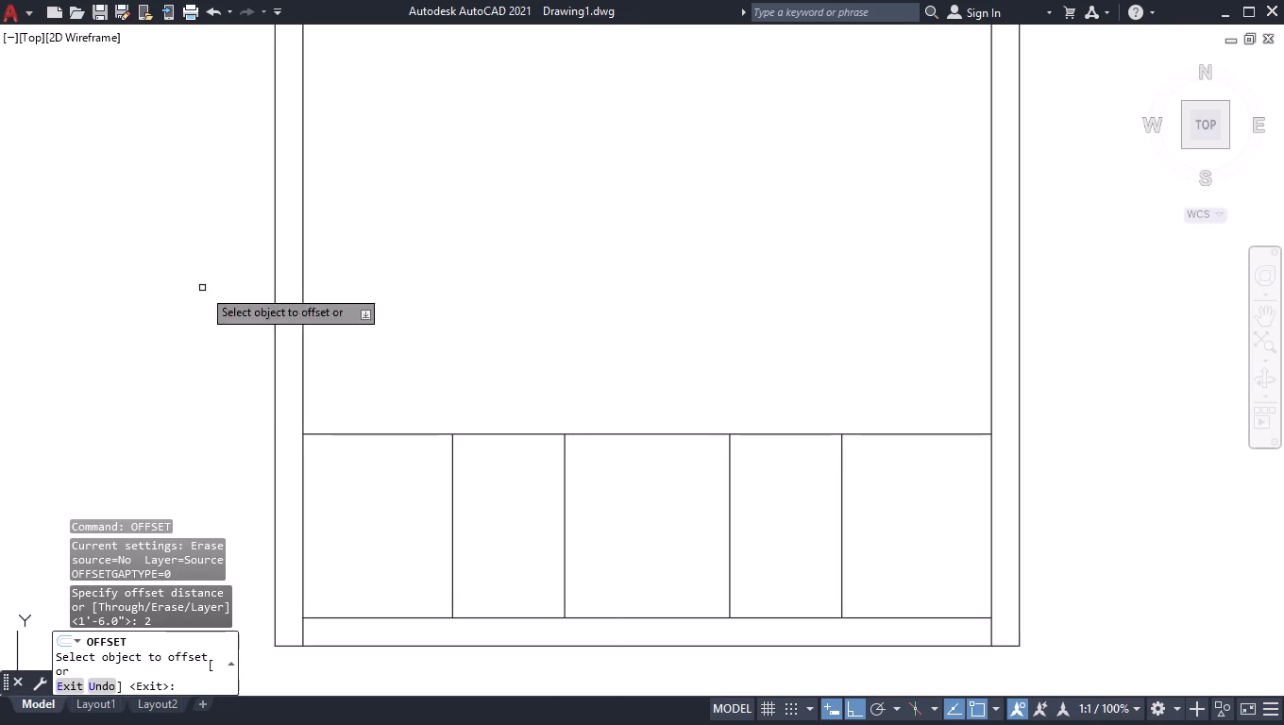
left_click(334, 433)
left_click(330, 489)
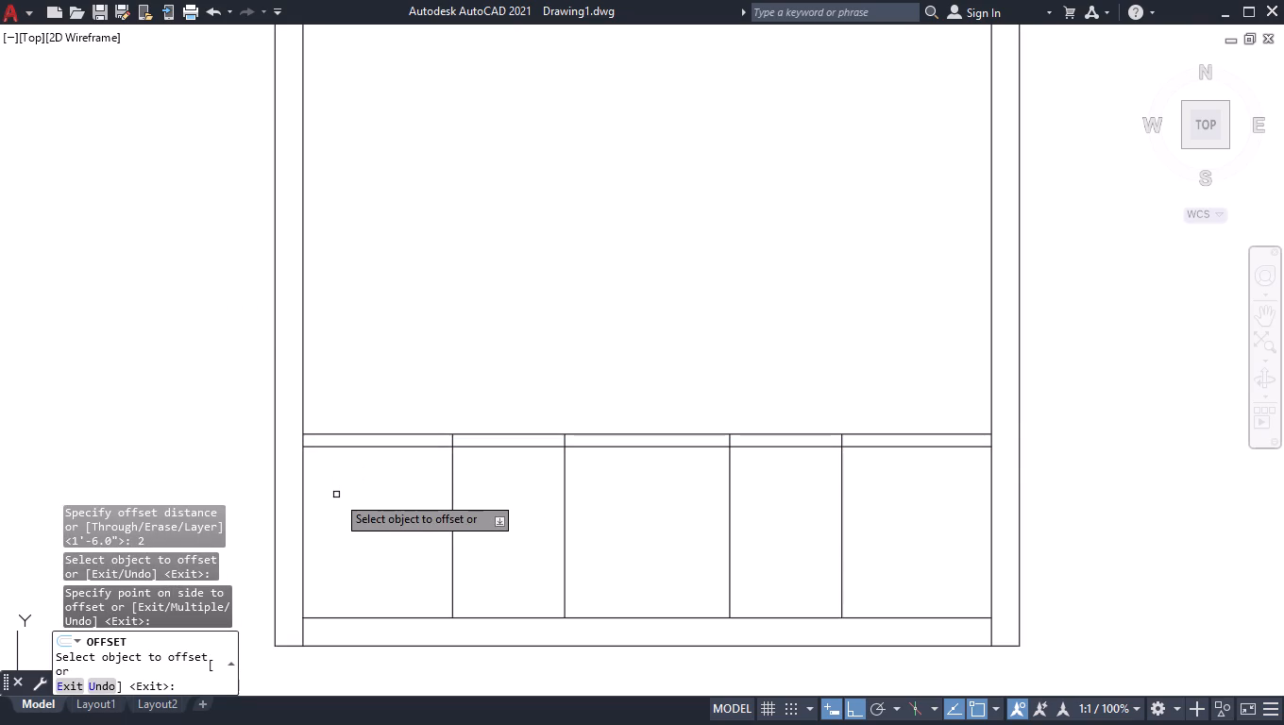
key("Return")
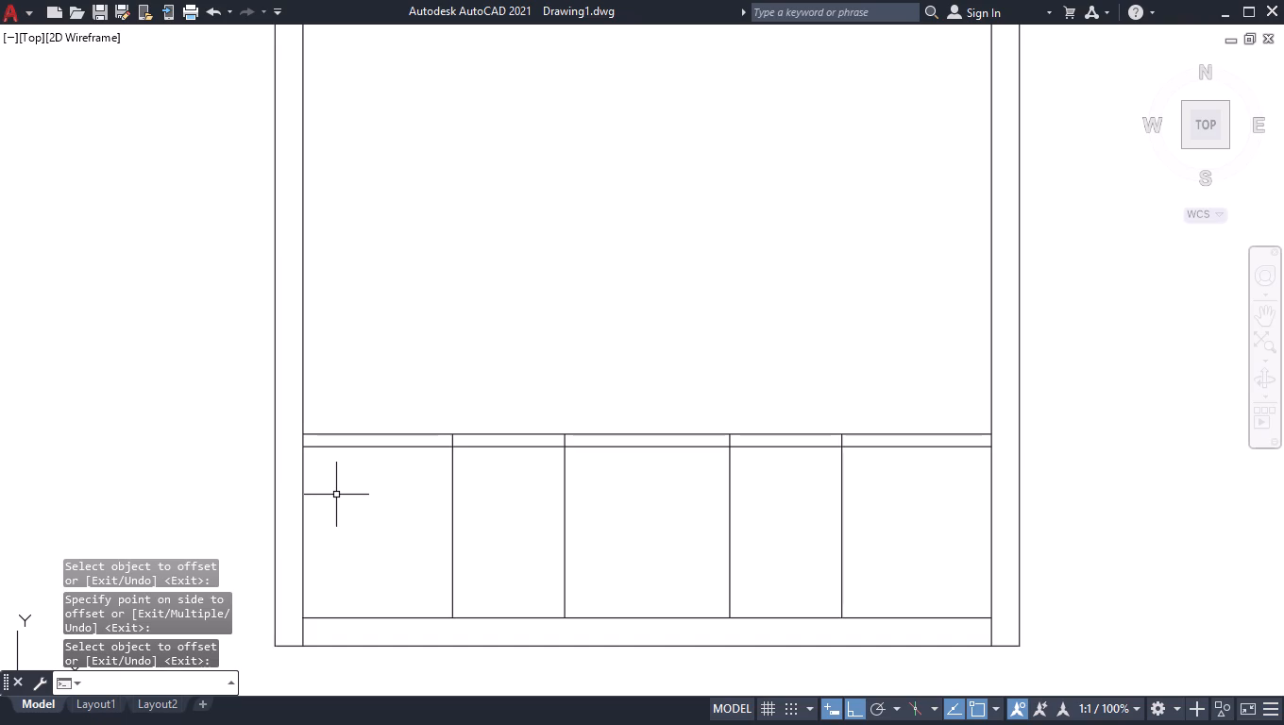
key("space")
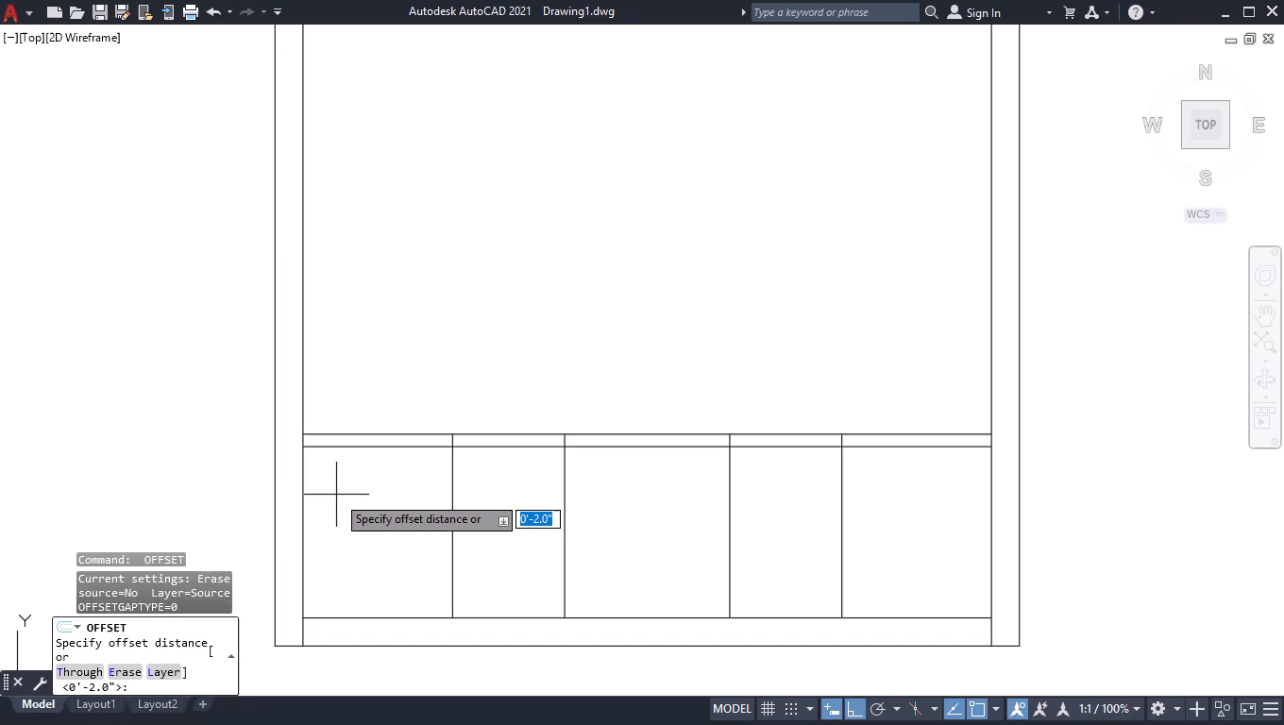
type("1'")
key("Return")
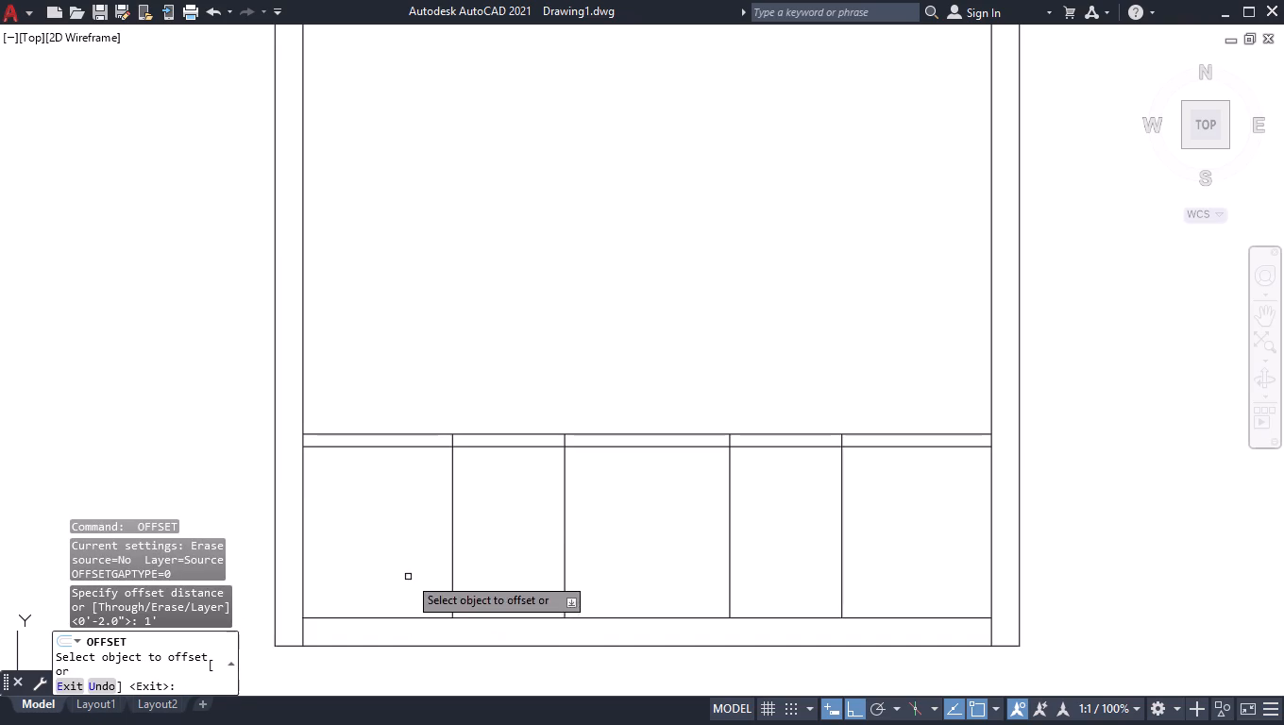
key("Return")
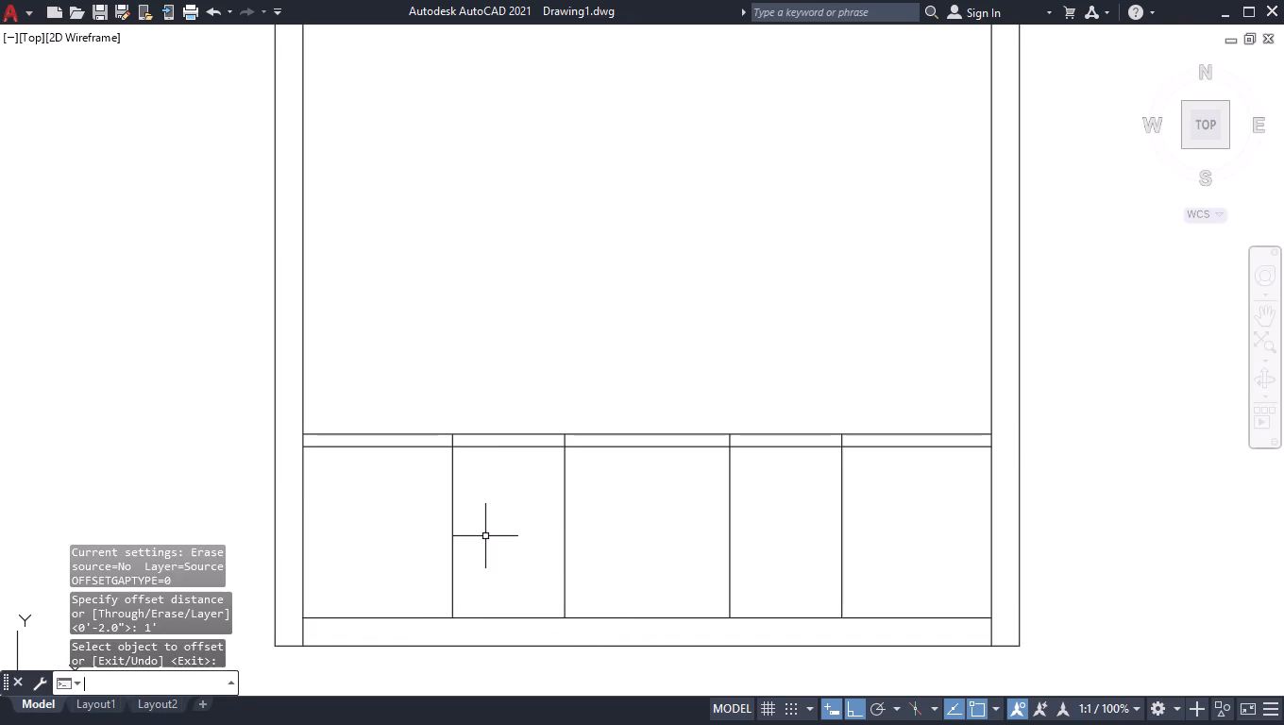
Offset the first interior vertical line 9" to the right, inside the left 1'6" bay.
key("space")
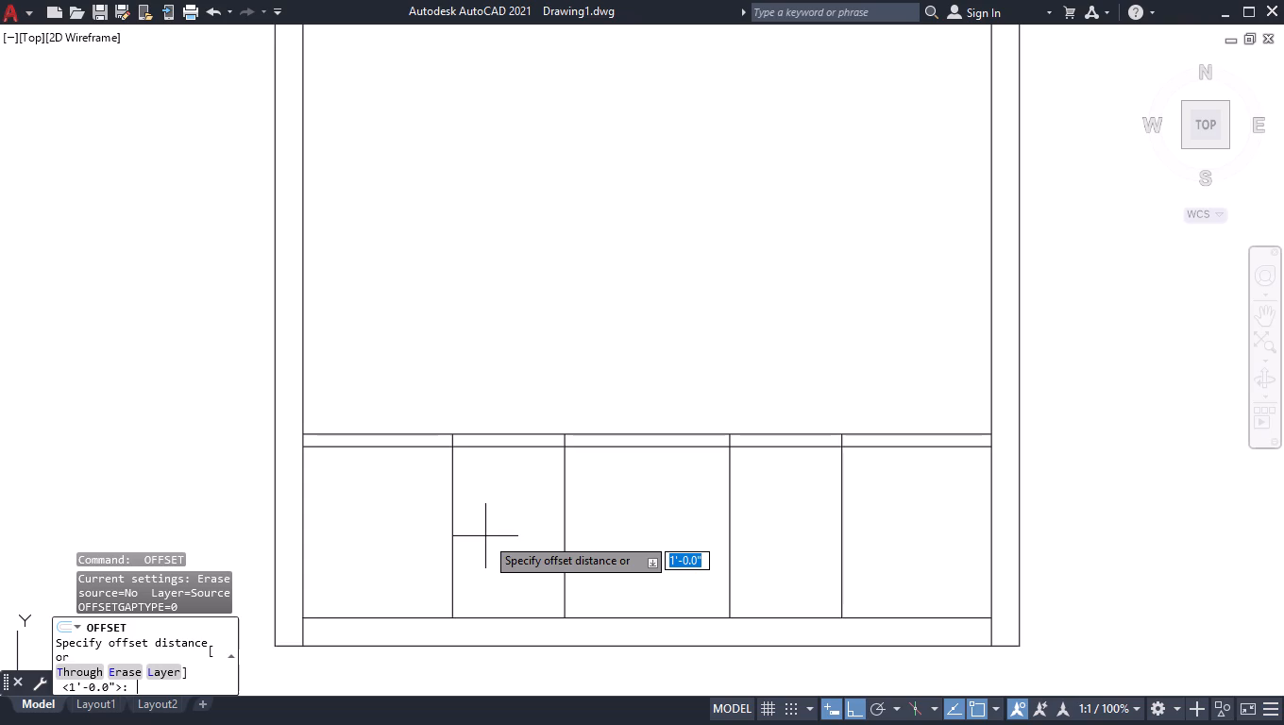
key("9")
key("Return")
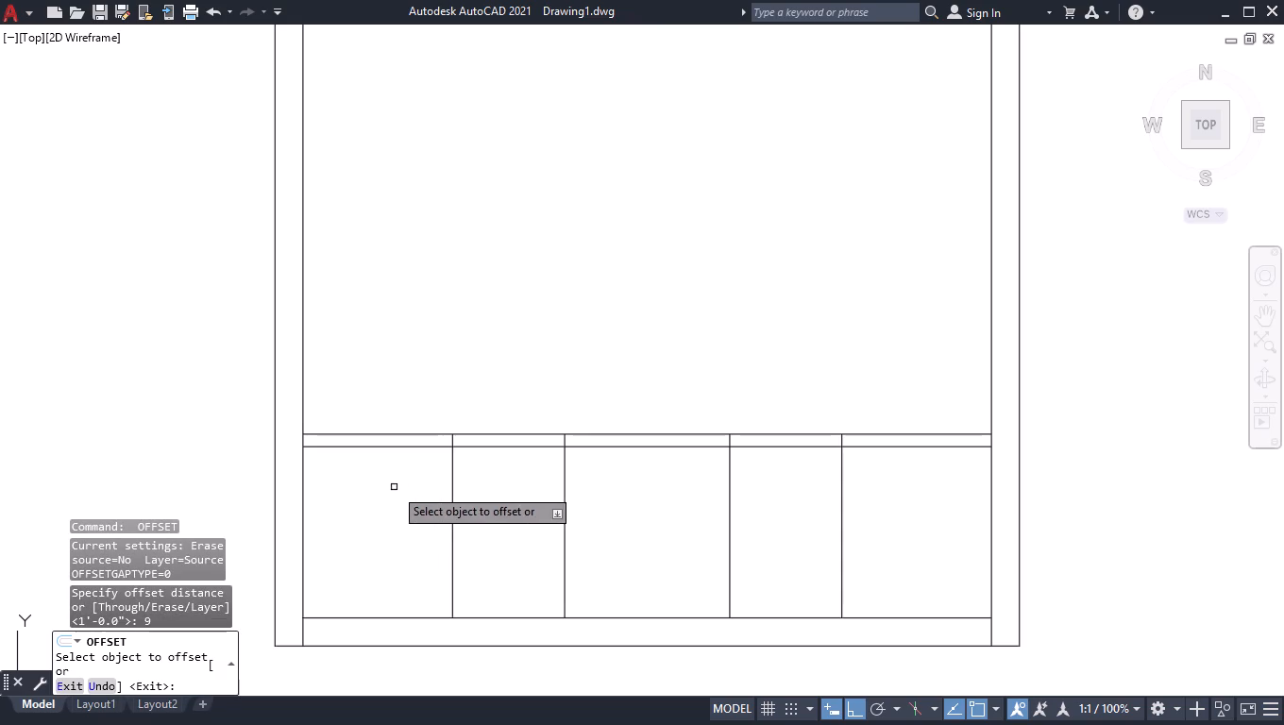
left_click(453, 530)
left_click(490, 531)
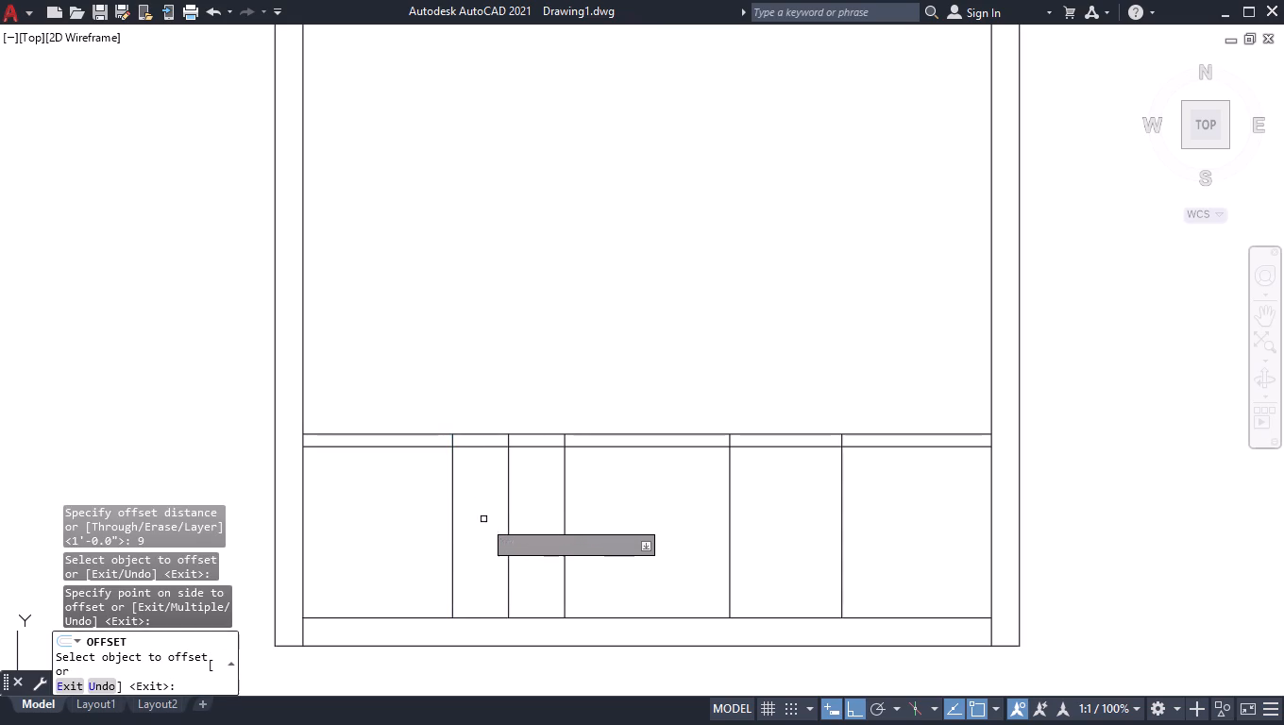
key("space")
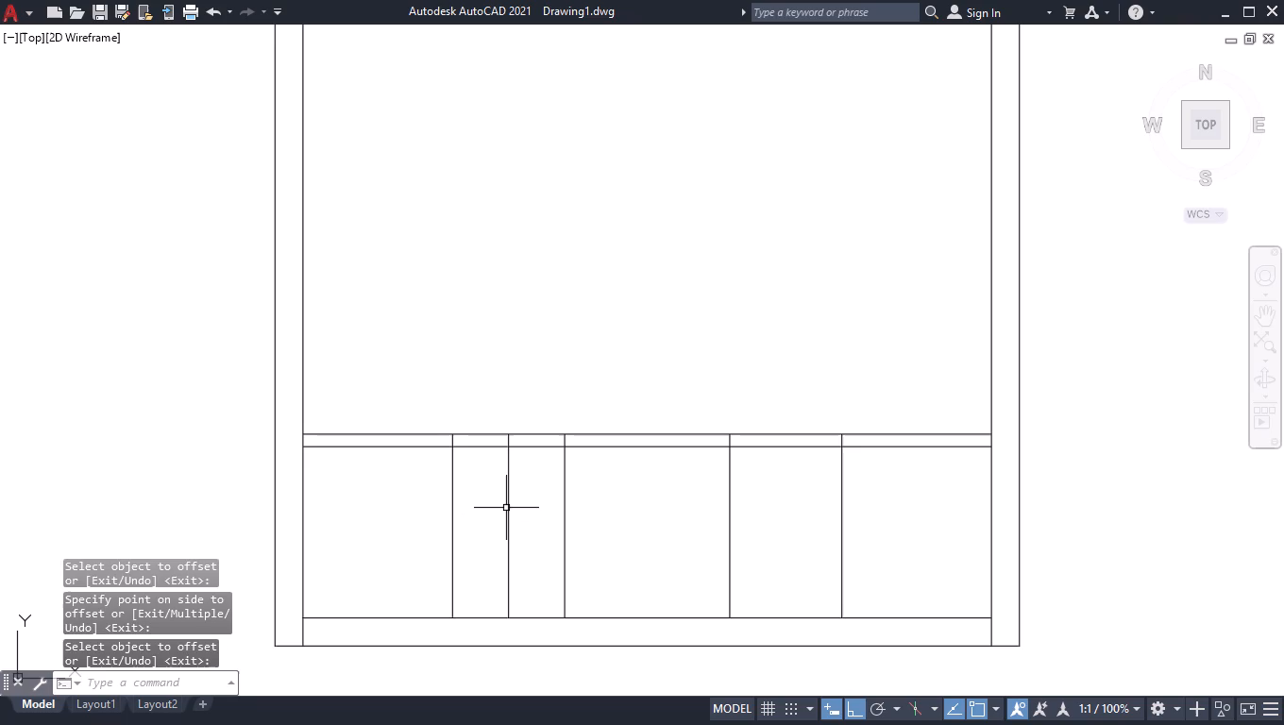
Move the vertical line inside the left 1'6" bay 3" to the right by its midpoint grip and clear the selection.
left_click(506, 508)
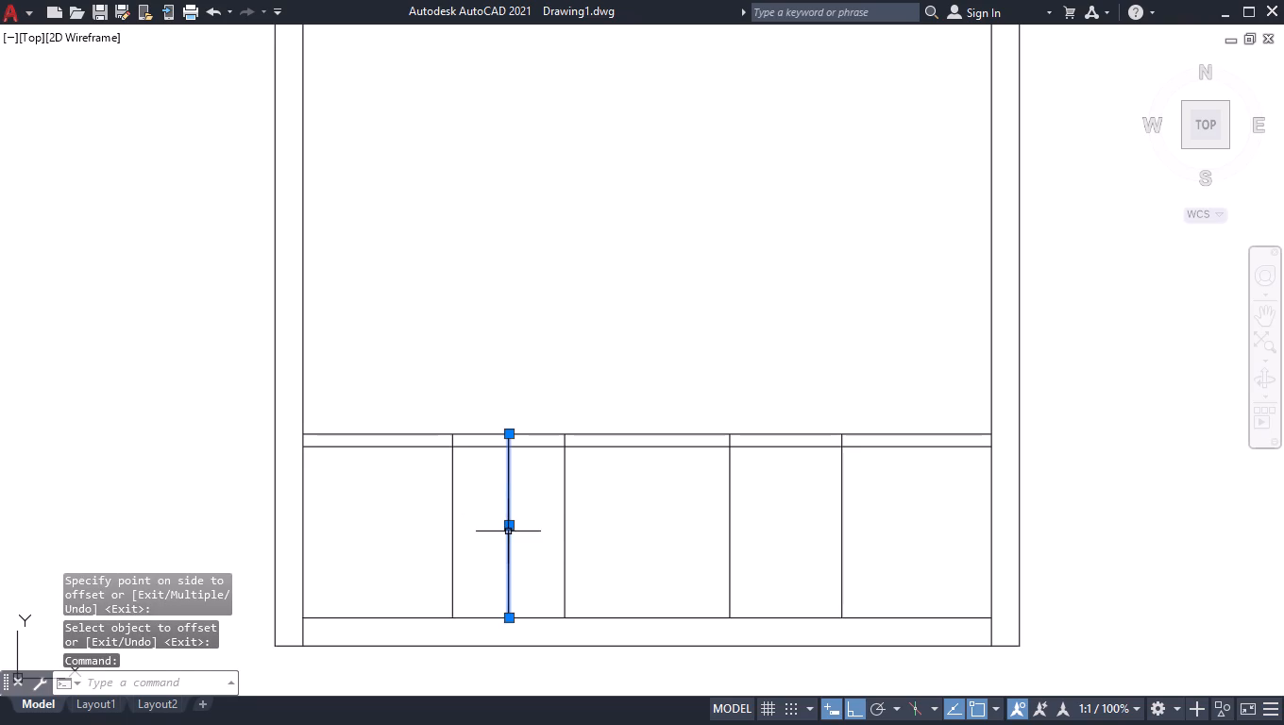
left_click(505, 525)
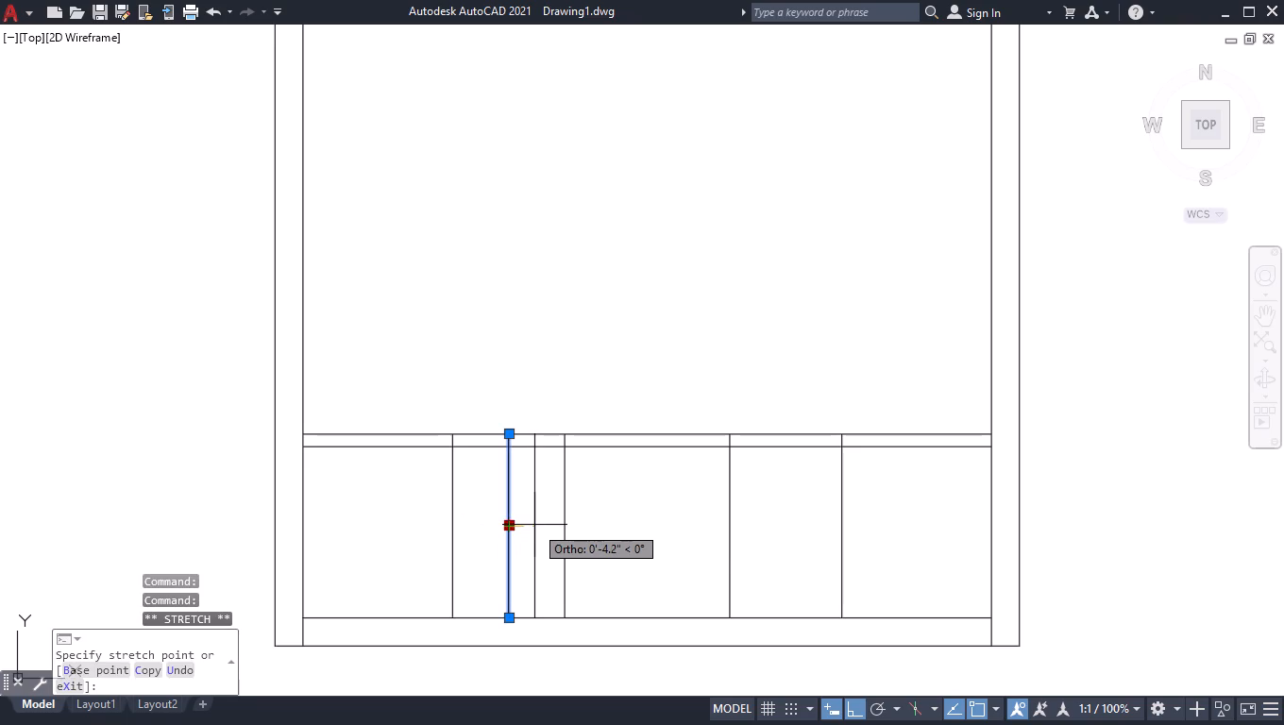
key("3")
key("Return")
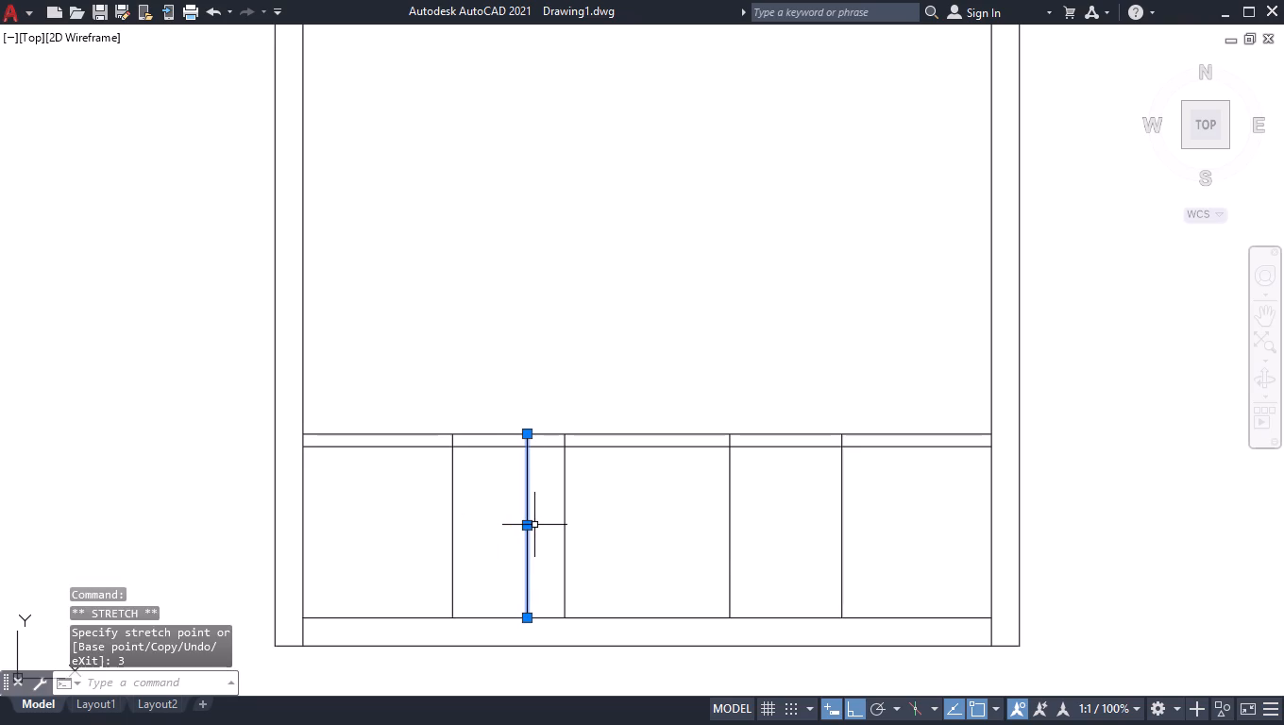
left_click_drag(611, 457, 613, 465, "shift")
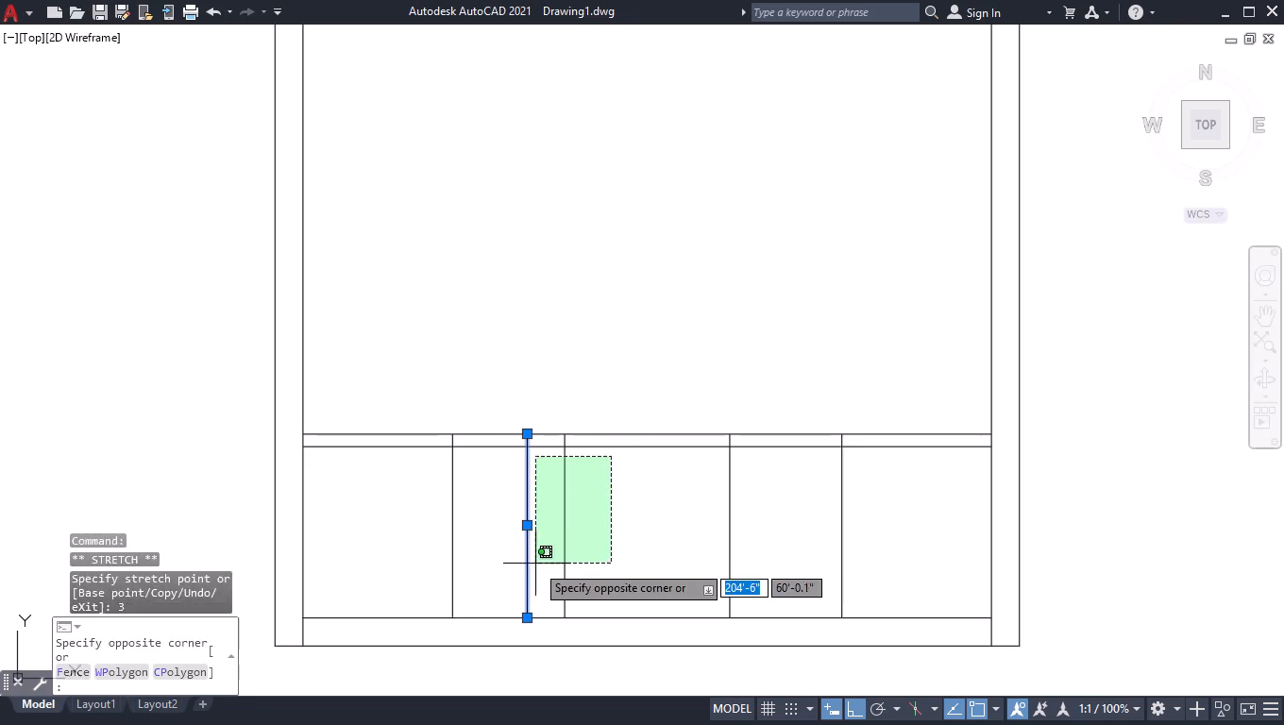
left_click(535, 564, "shift")
left_click(569, 505, "shift")
left_click(505, 547, "shift")
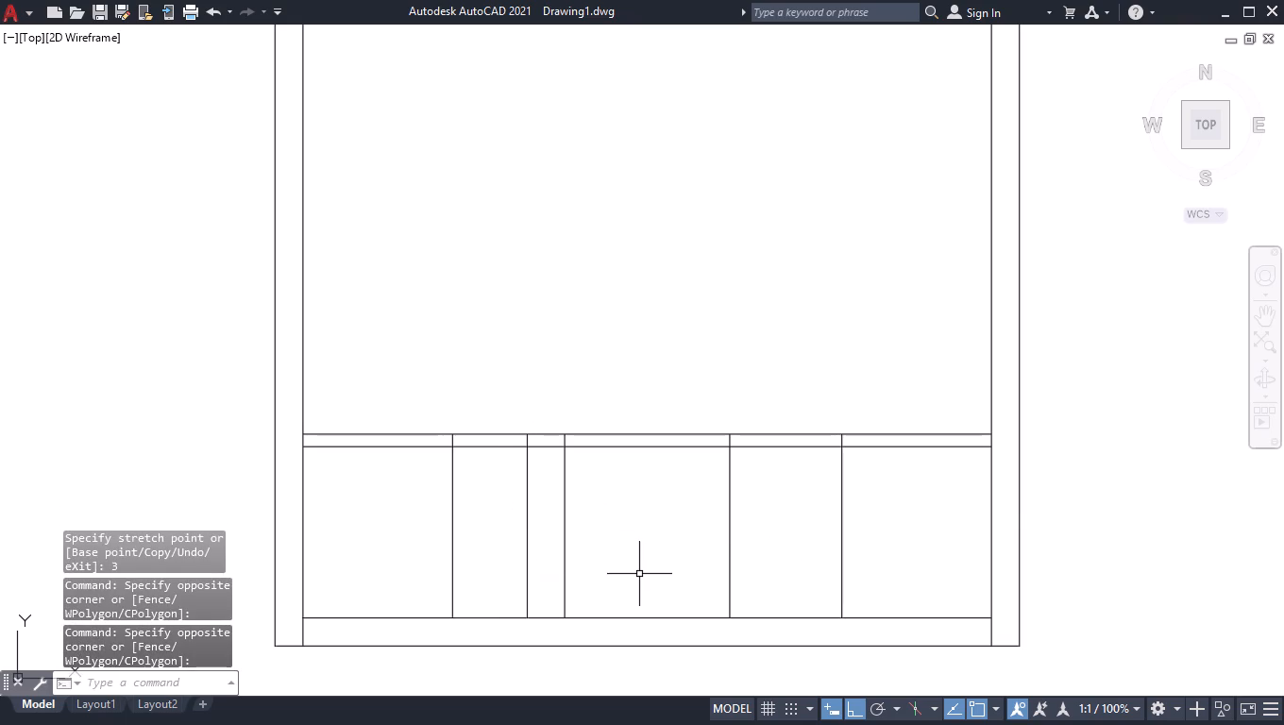
Move the same vertical line 2" back to the left by its midpoint grip and clear the selection.
left_click(529, 513)
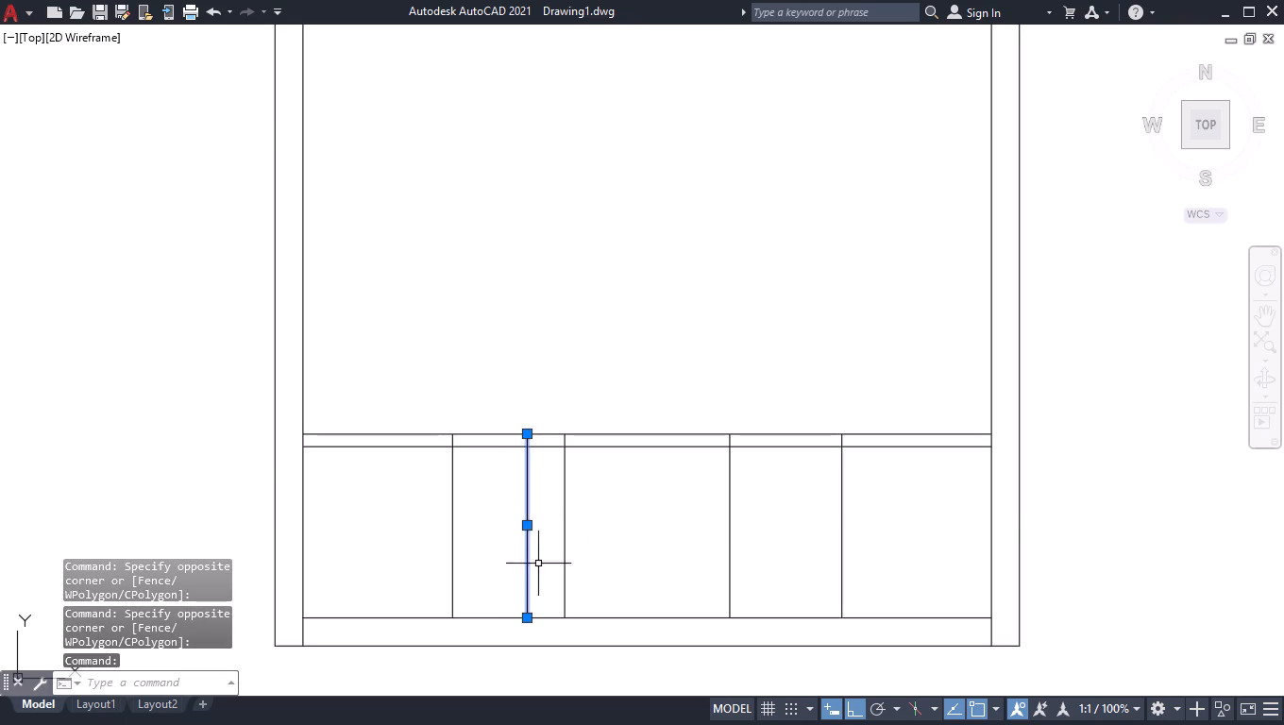
left_click(530, 522)
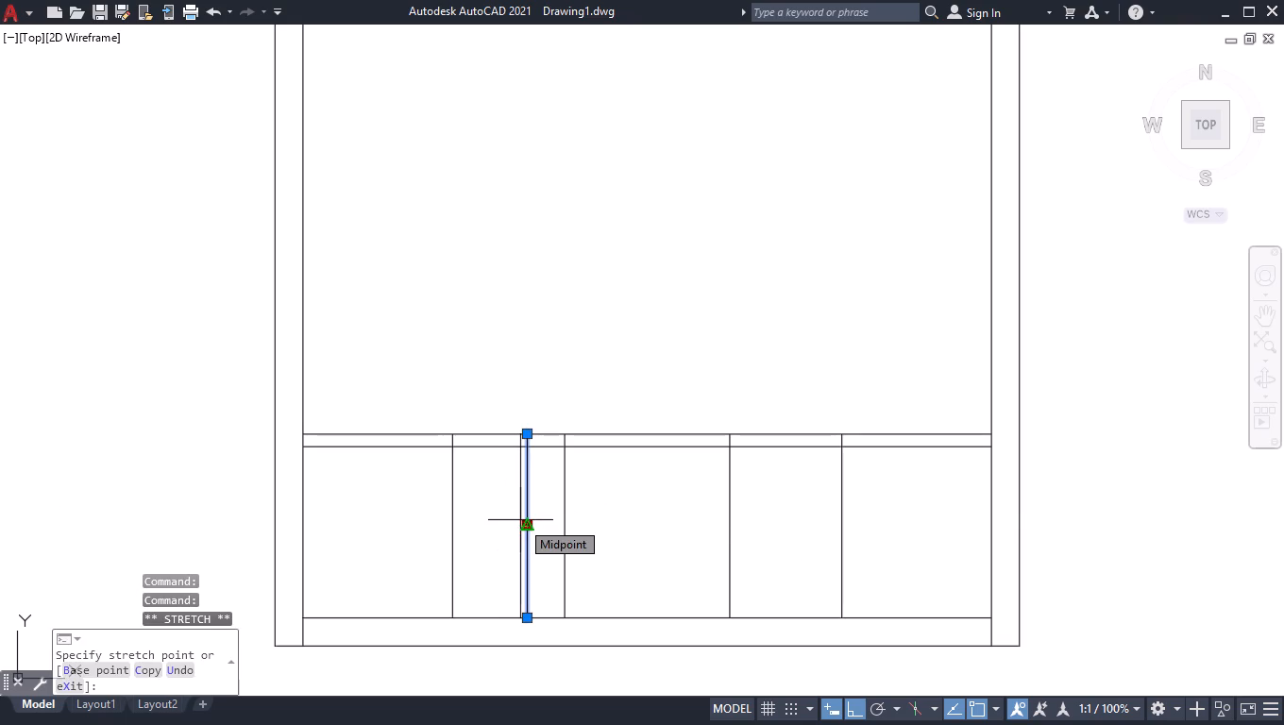
key("2")
key("Return")
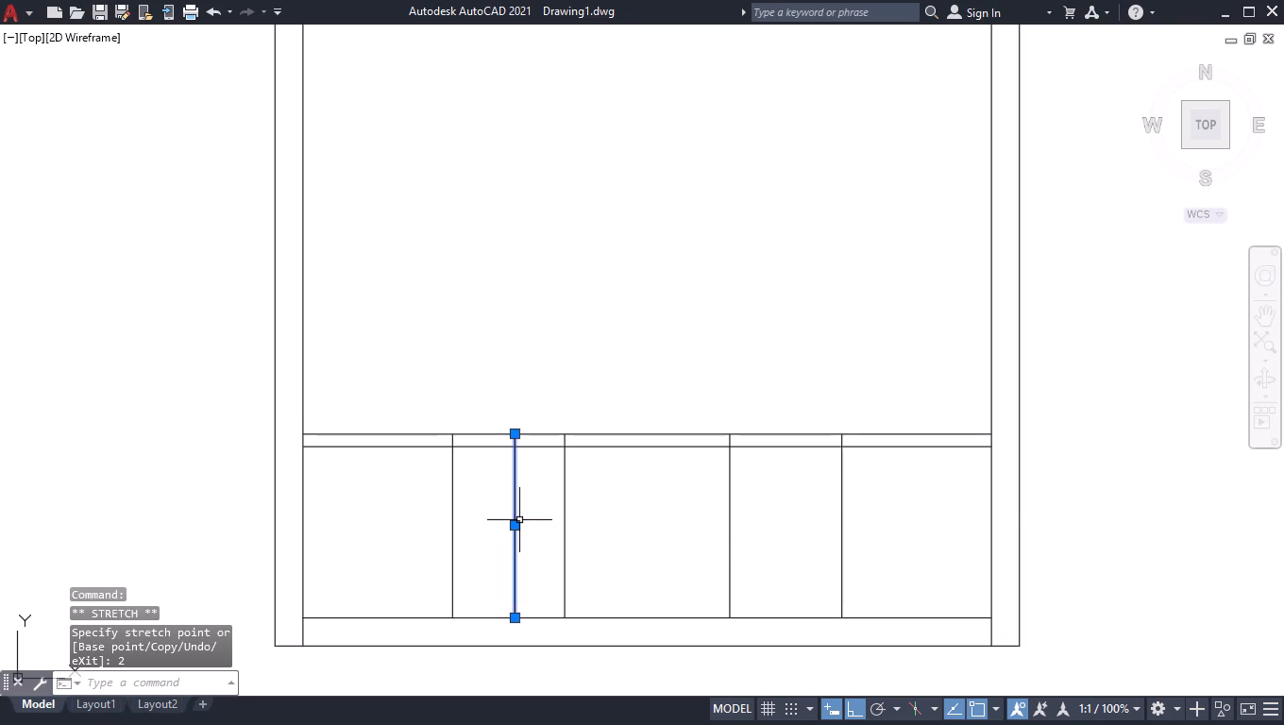
left_click(532, 499, "shift")
left_click(450, 552, "shift")
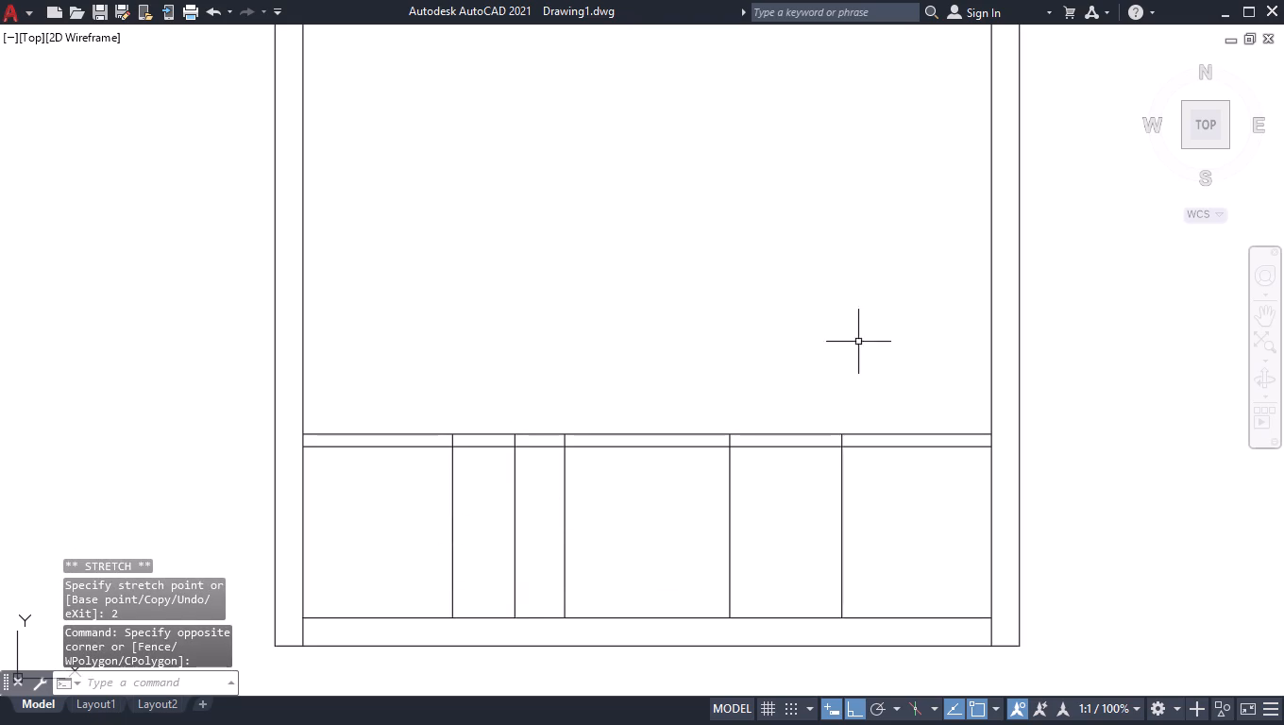
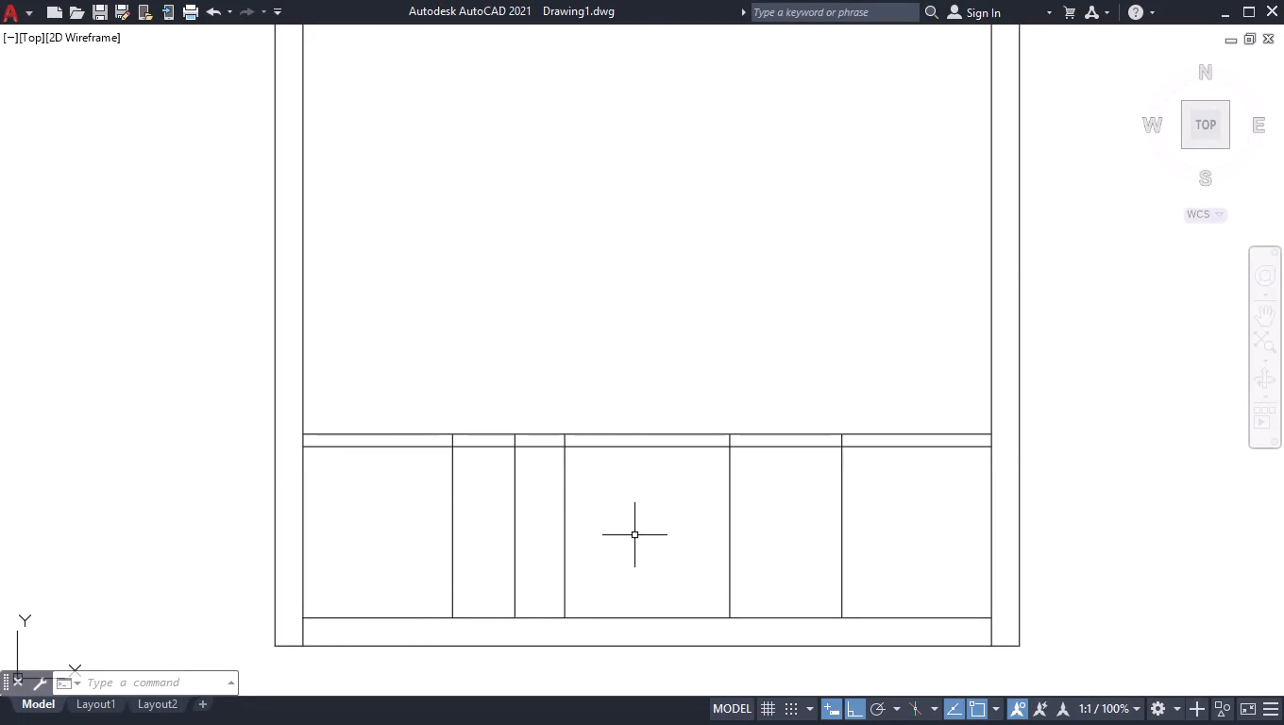
Break the bottom strip's second horizontal line at its intersections with the first and last interior vertical lines.
type("BR")
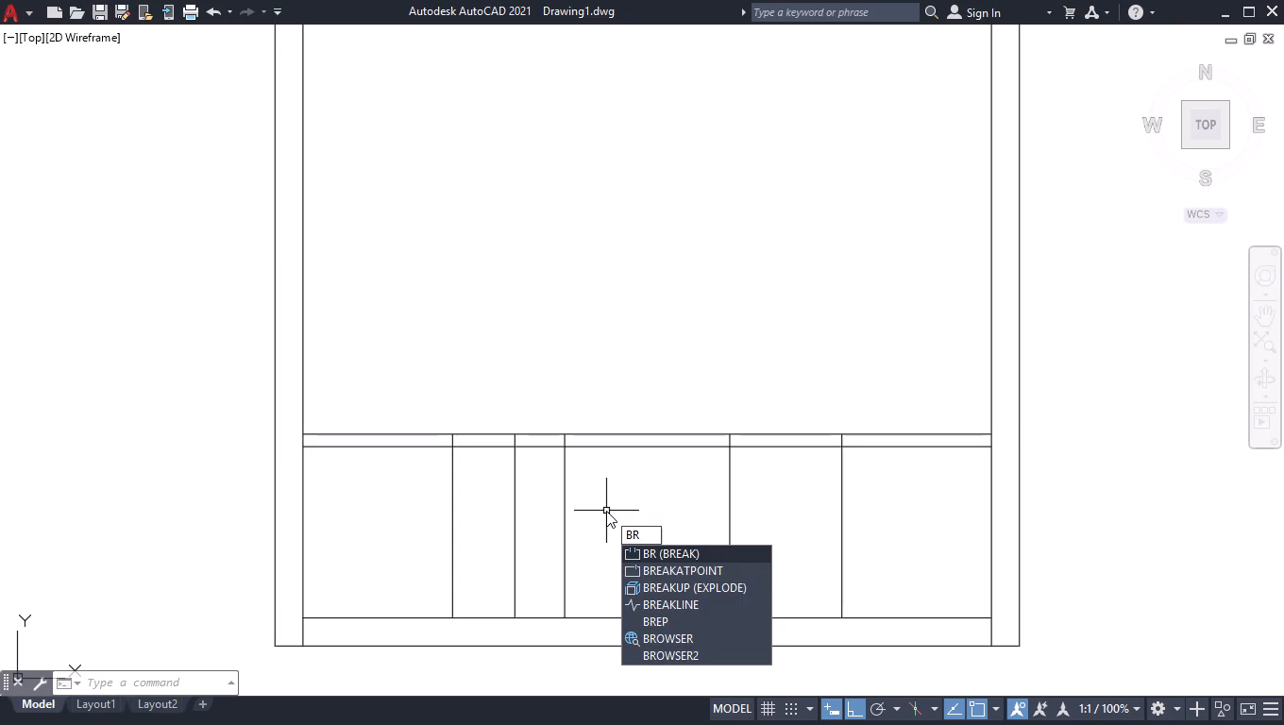
key("Down")
key("Return")
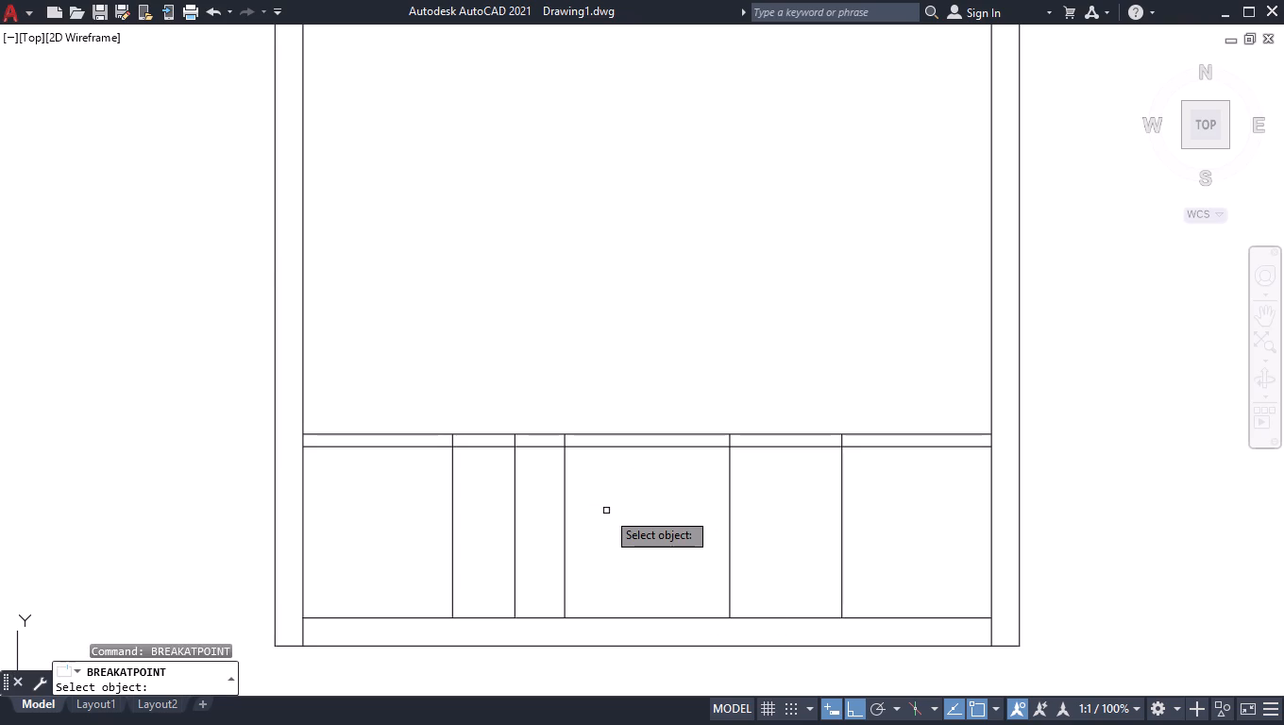
left_click(607, 447)
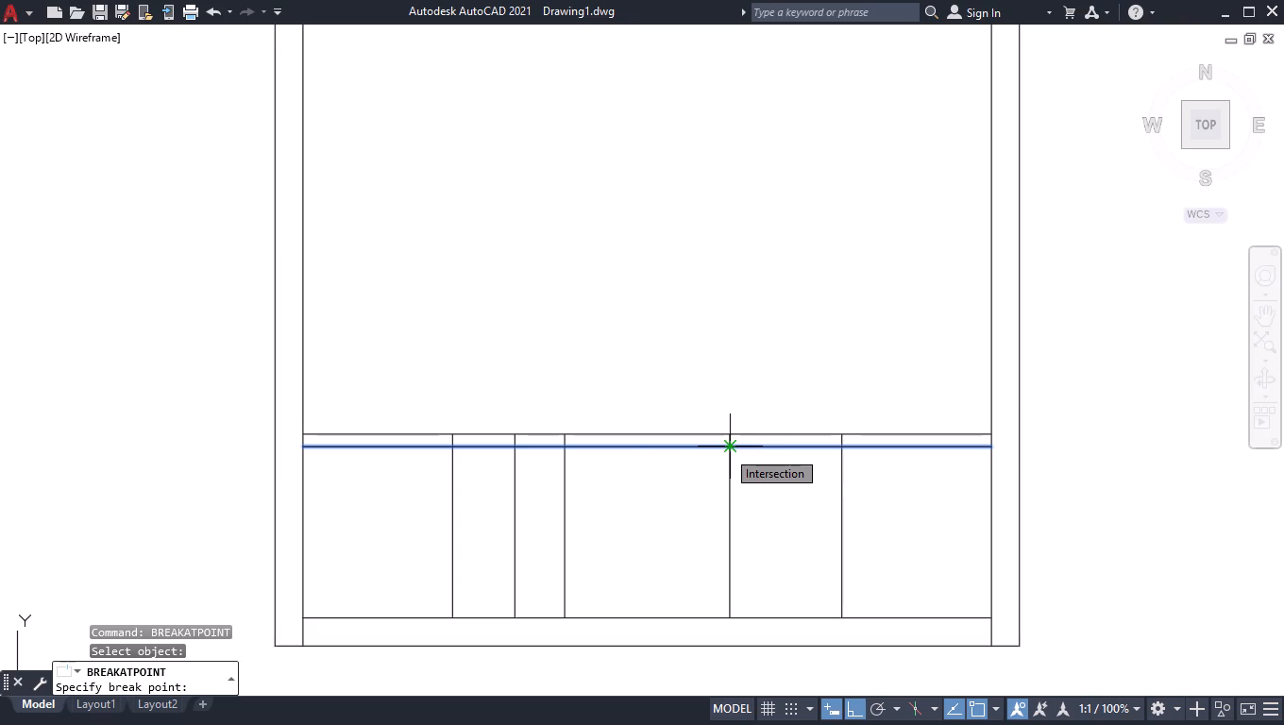
left_click(448, 446)
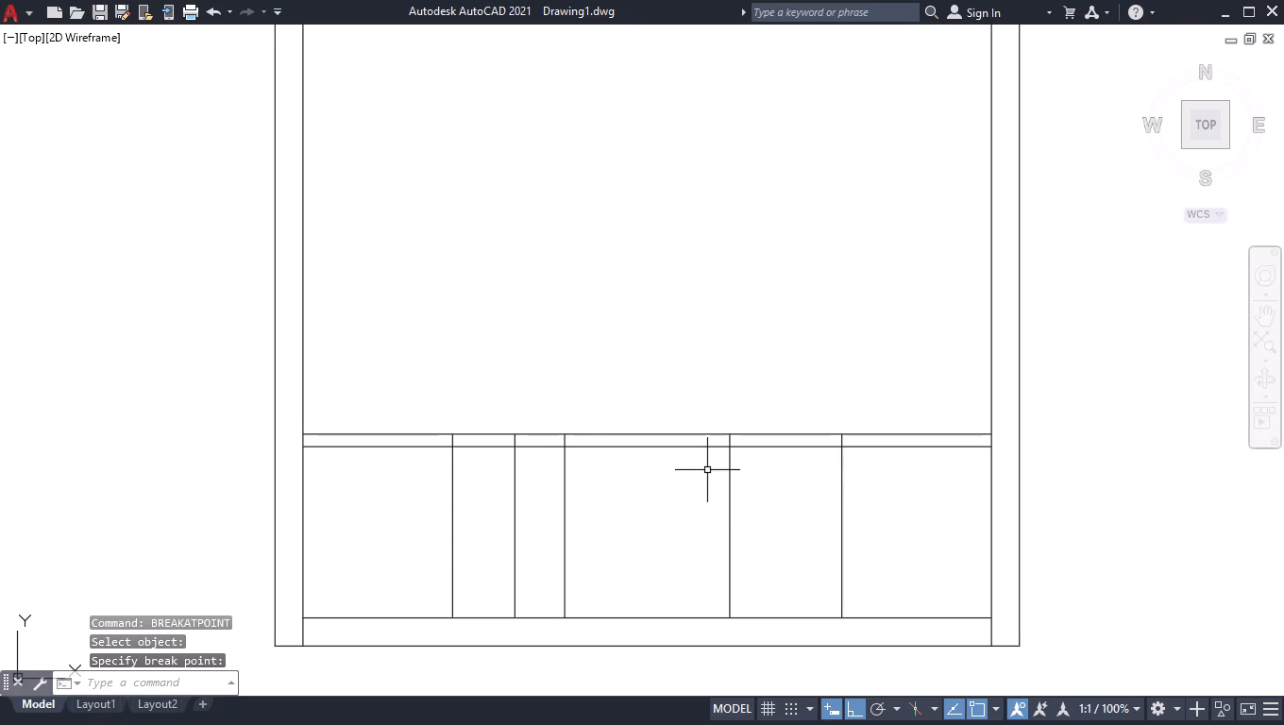
key("space")
left_click(829, 447)
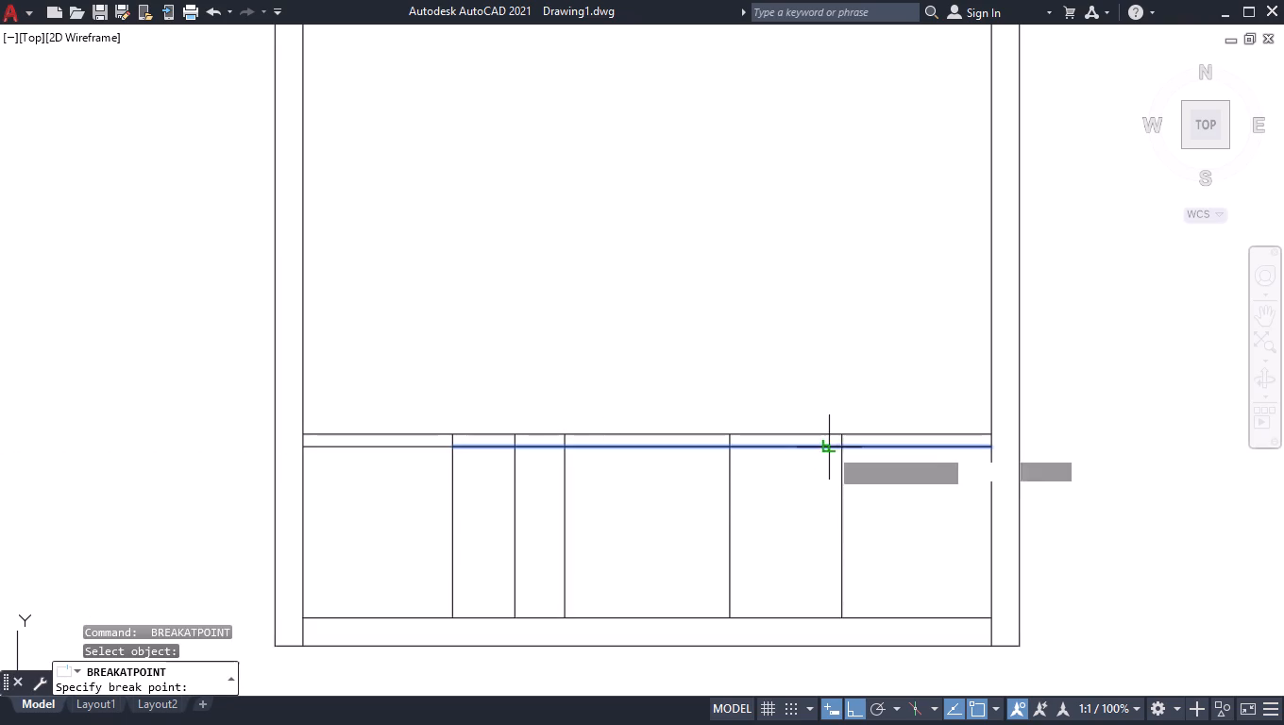
left_click(838, 448)
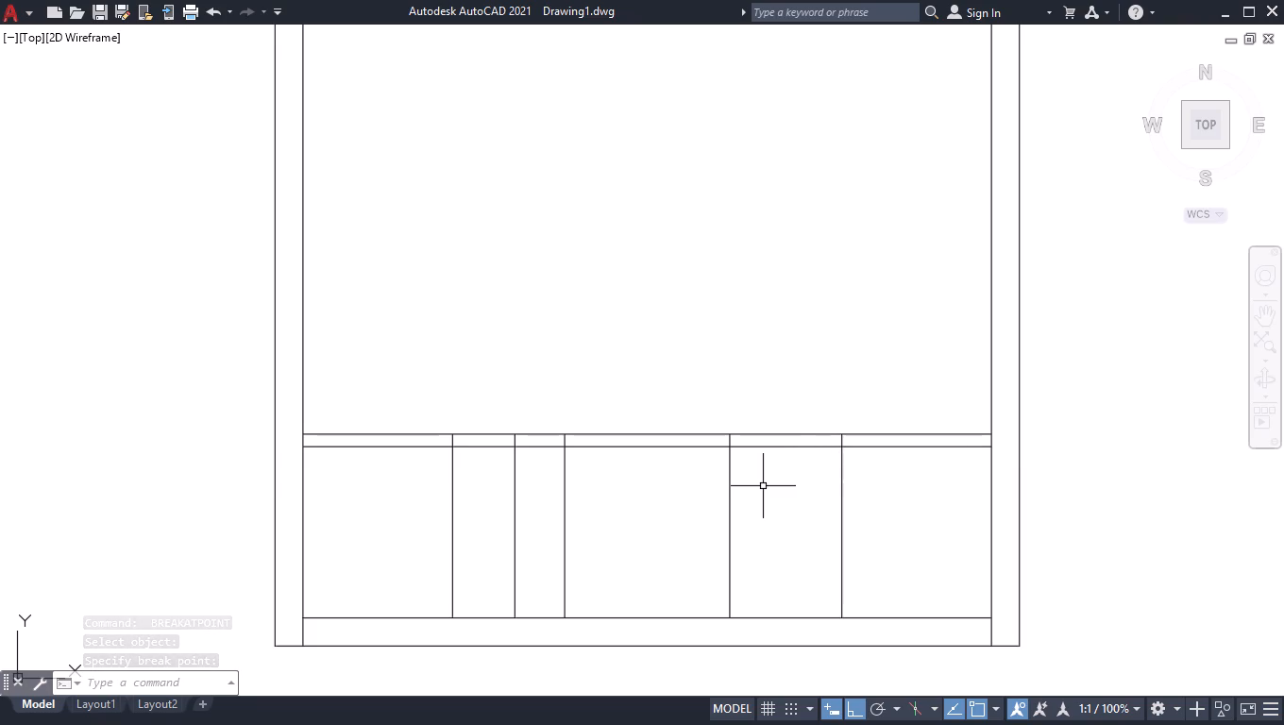
Offset the middle segment of the broken horizontal line 1" downward.
type("OFF")
key("Return")
key("1")
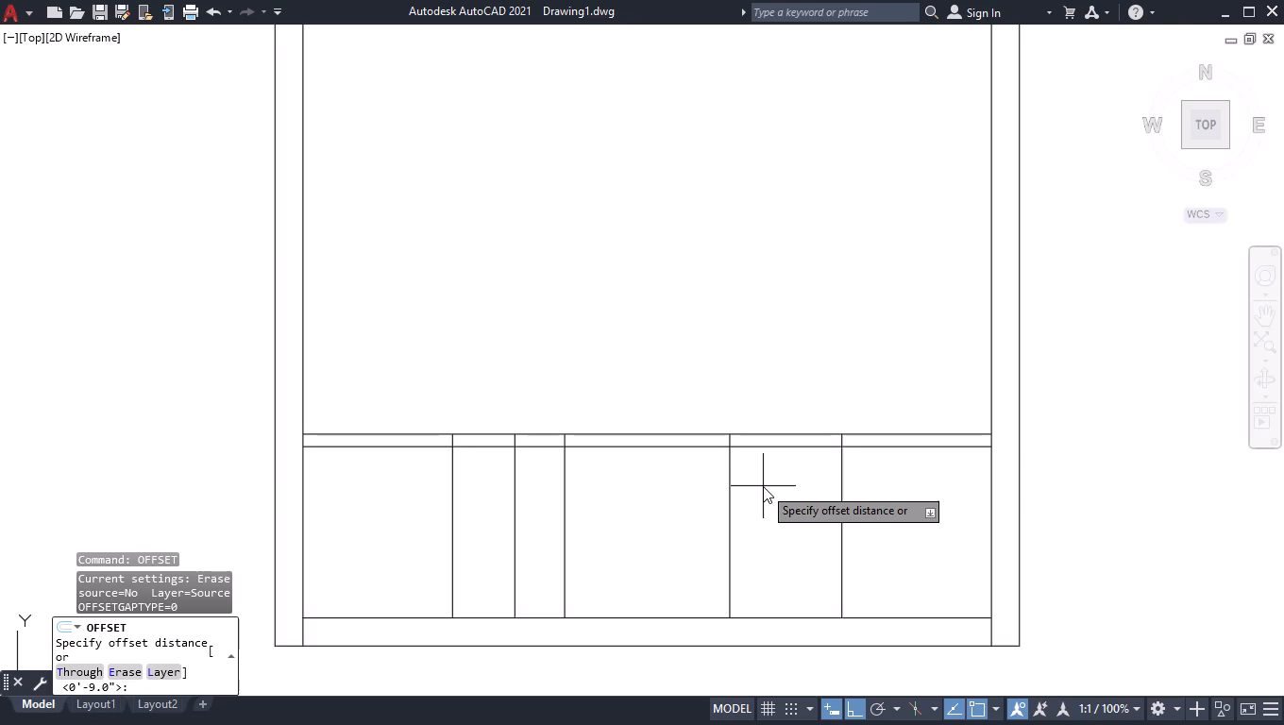
key("Return")
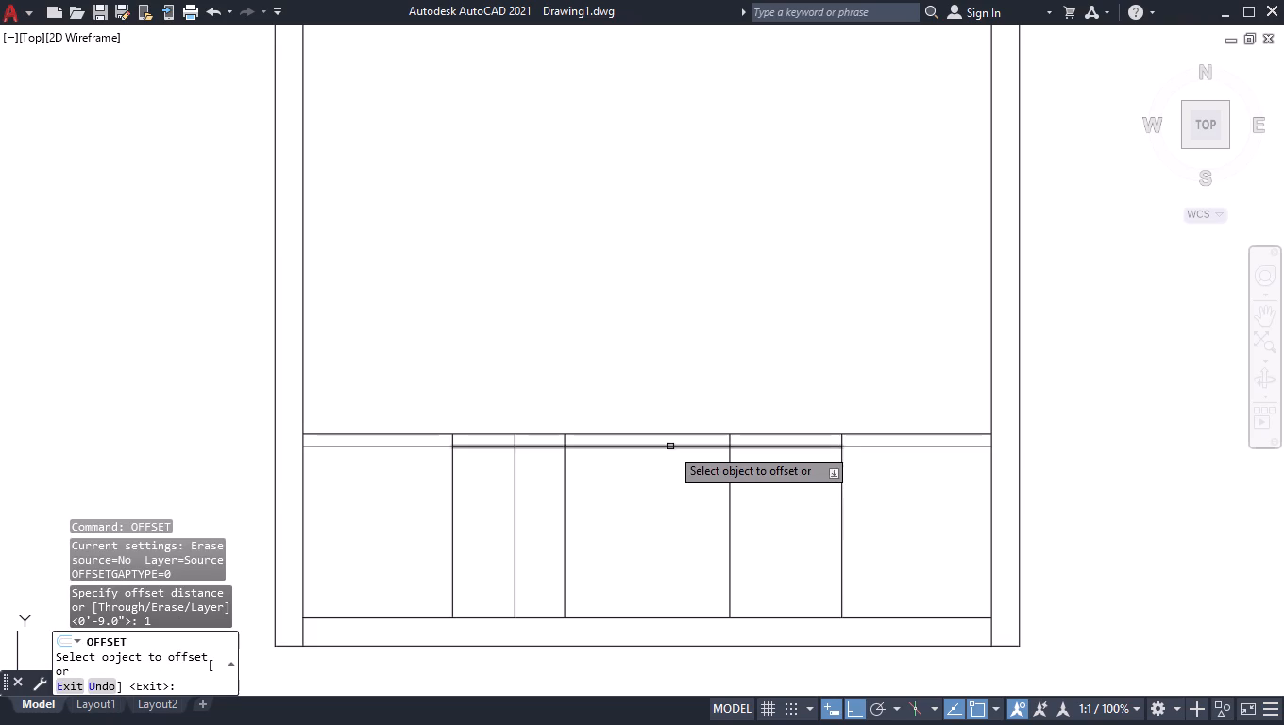
left_click(670, 447)
left_click(657, 464)
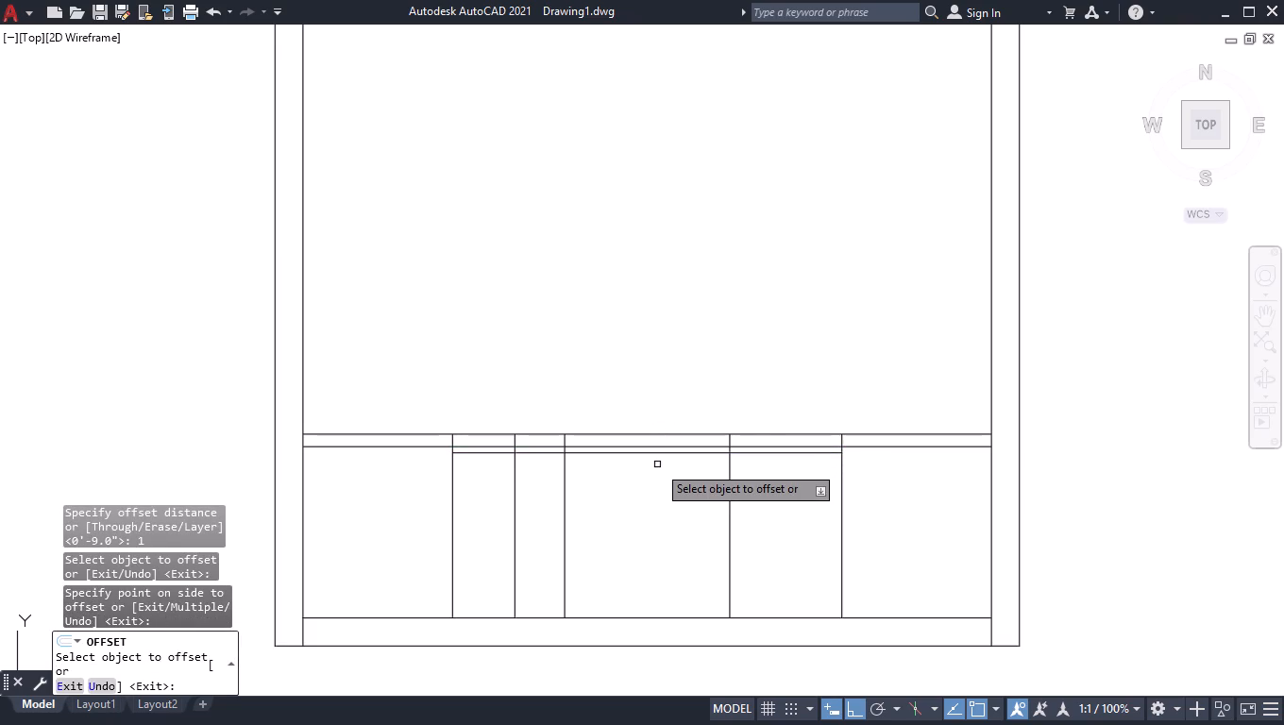
key("Return")
Trim the three middle vertical lines where they cross the 1" gap between the broken line and its offset copy.
type("TR")
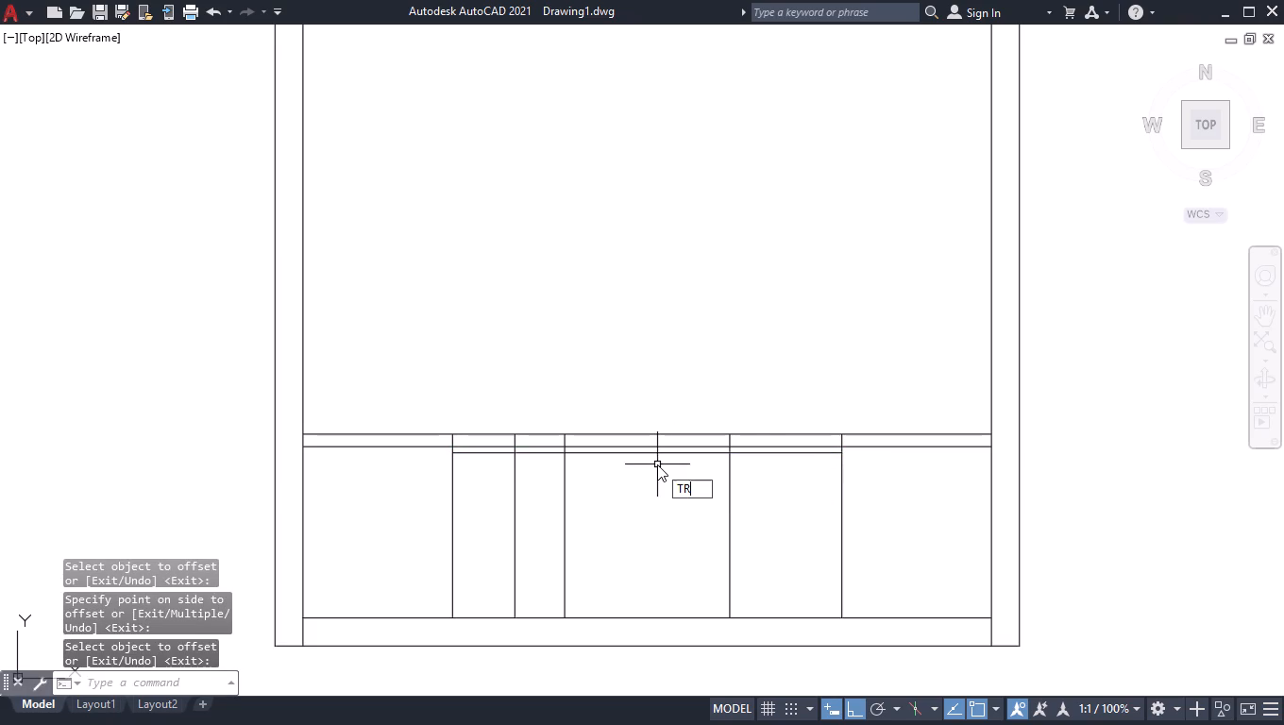
key("Return")
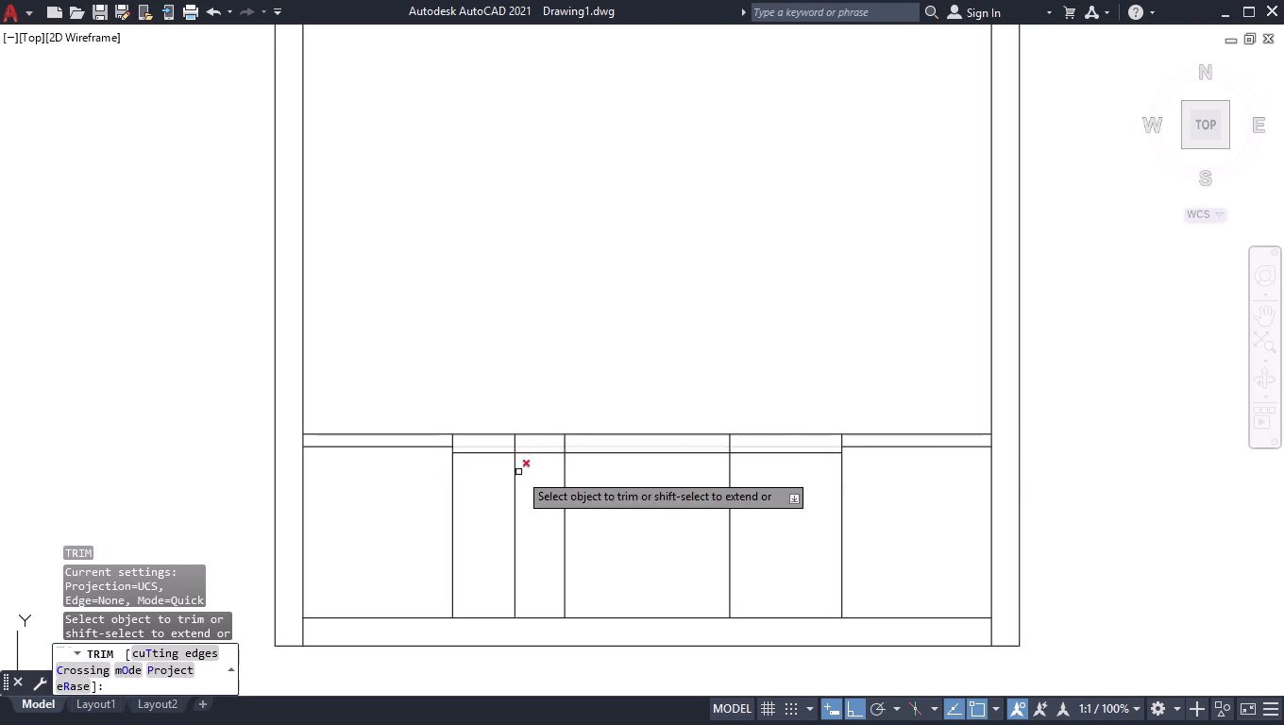
scroll(921, 425, "up", 1)
scroll(252, 464, "up", 1)
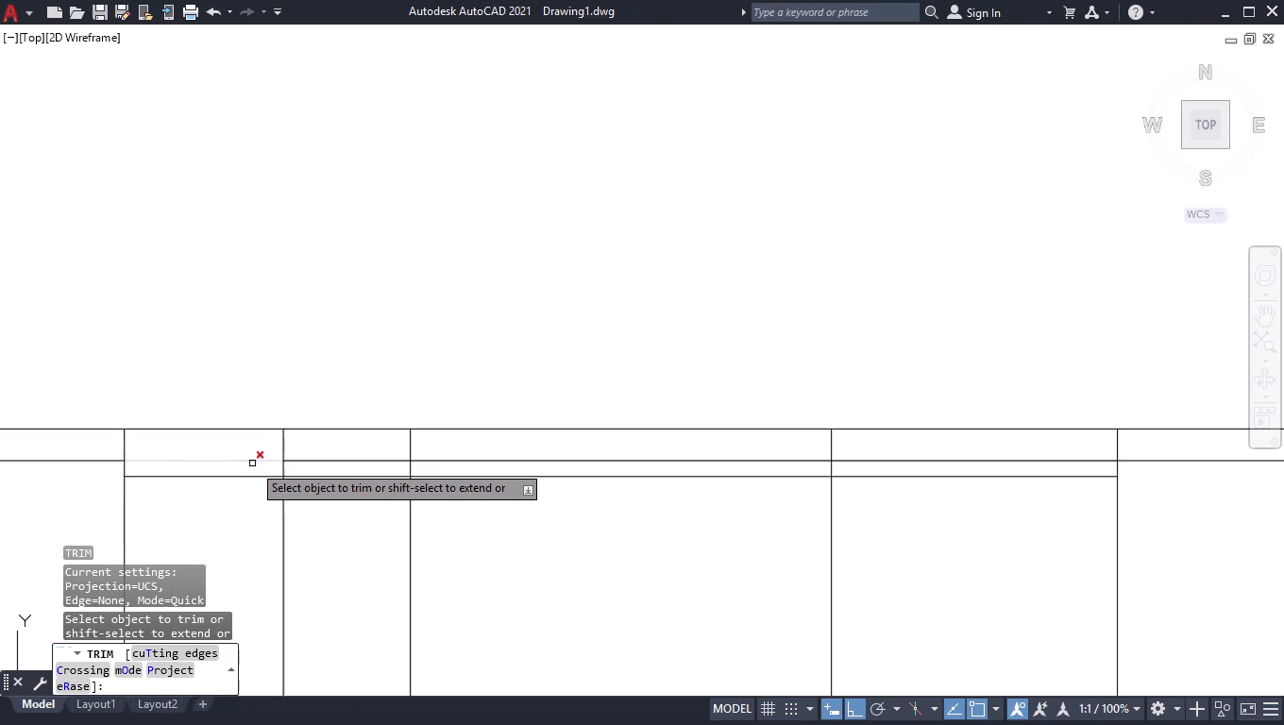
left_click(271, 466)
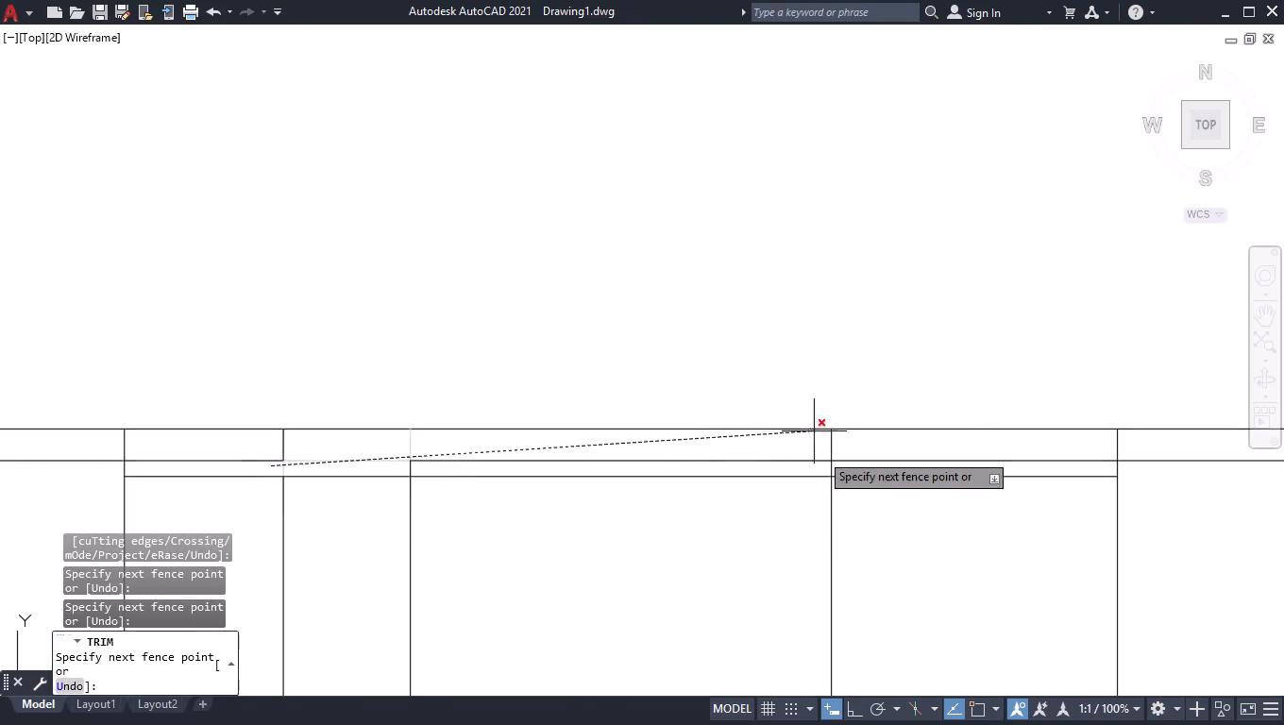
left_click(919, 473)
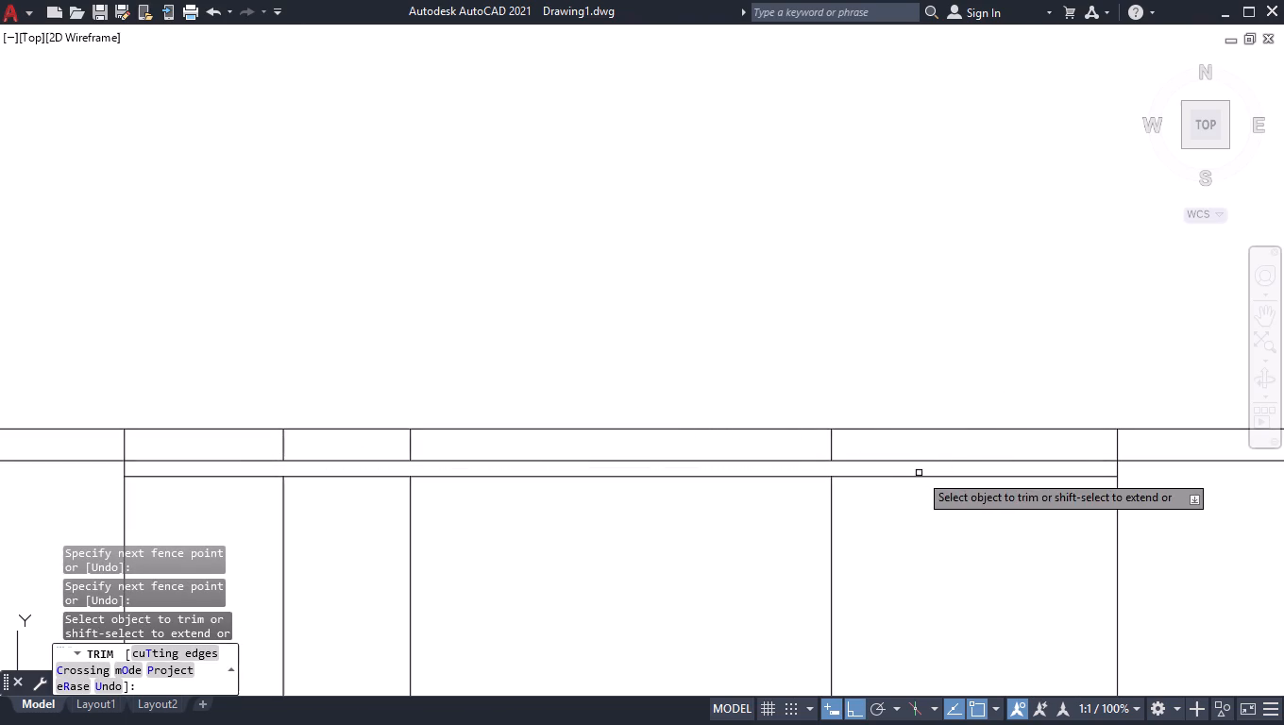
key("Return")
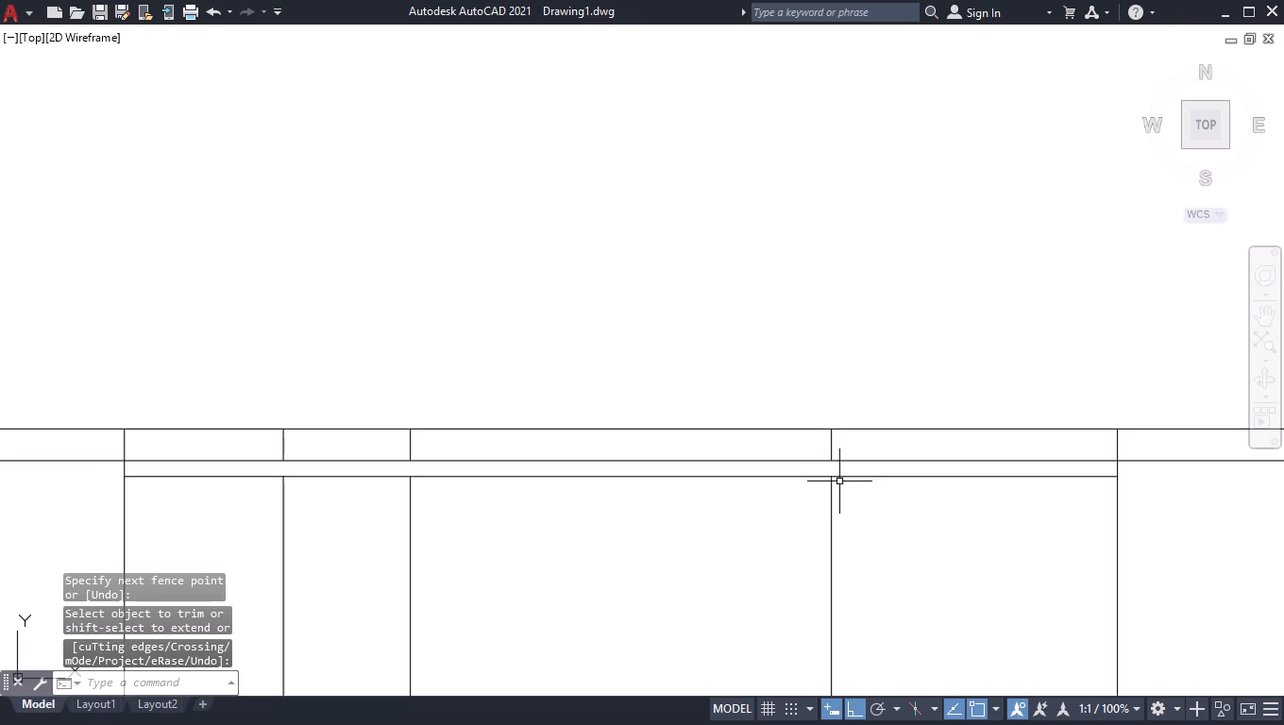
Break the lower line of the 1" gap at the two vertical lines bounding the wide central bay.
scroll(828, 398, "down", 2)
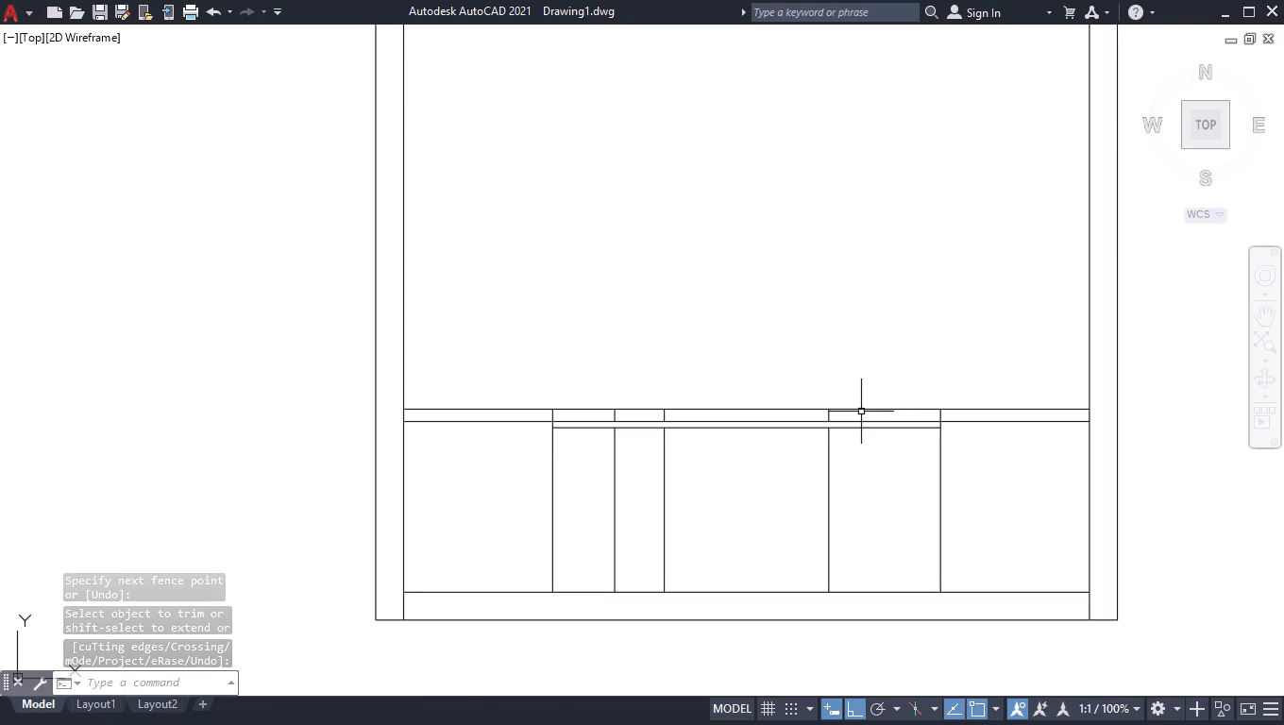
type("BR")
key("Down")
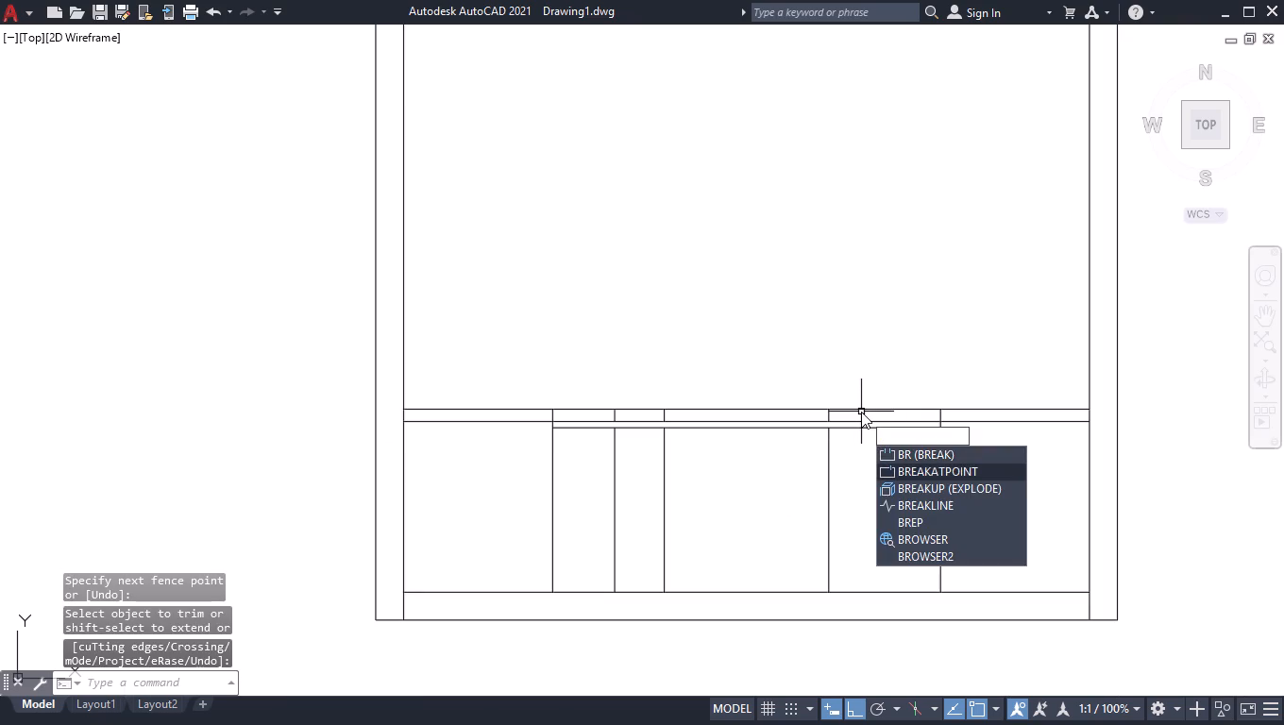
key("Return")
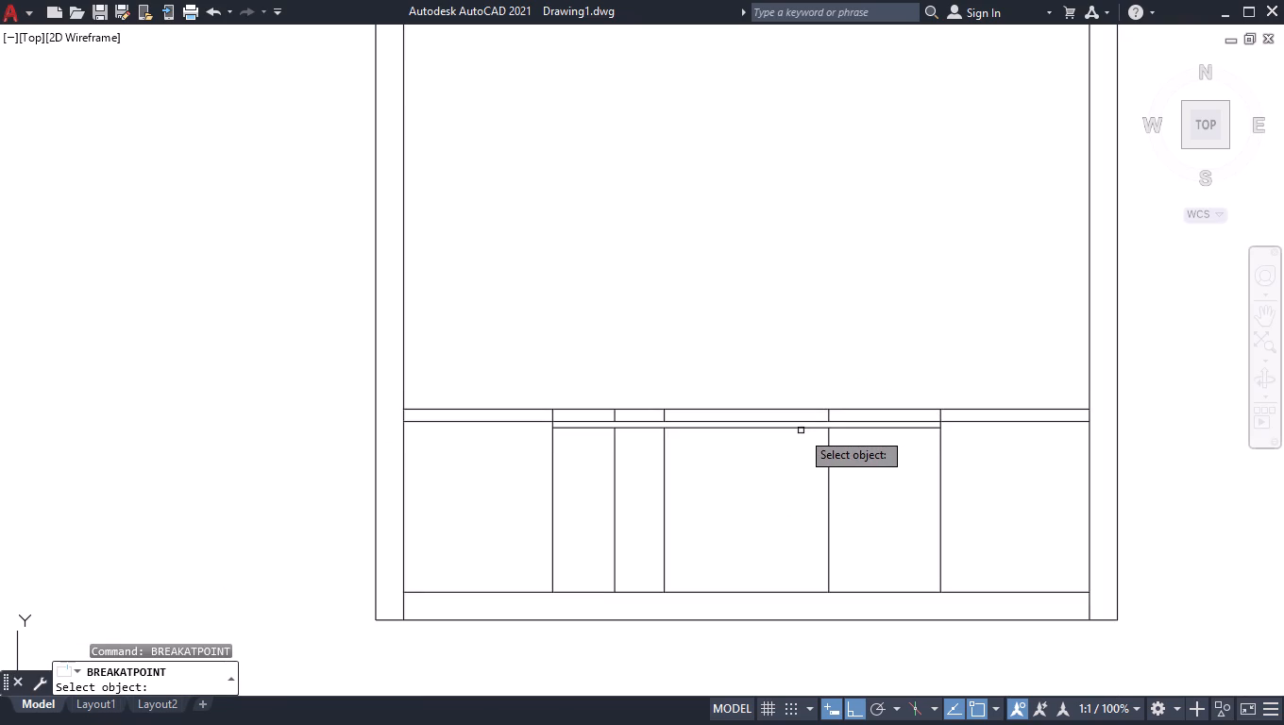
left_click(801, 429)
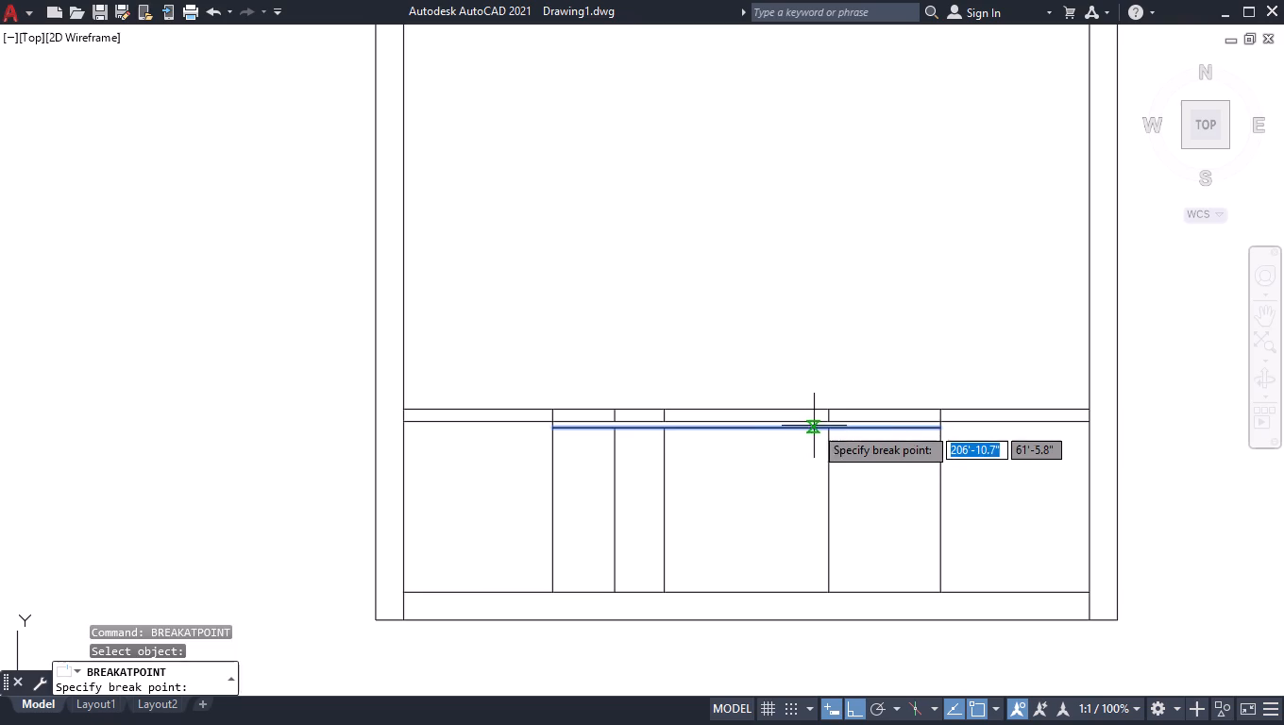
left_click(824, 429)
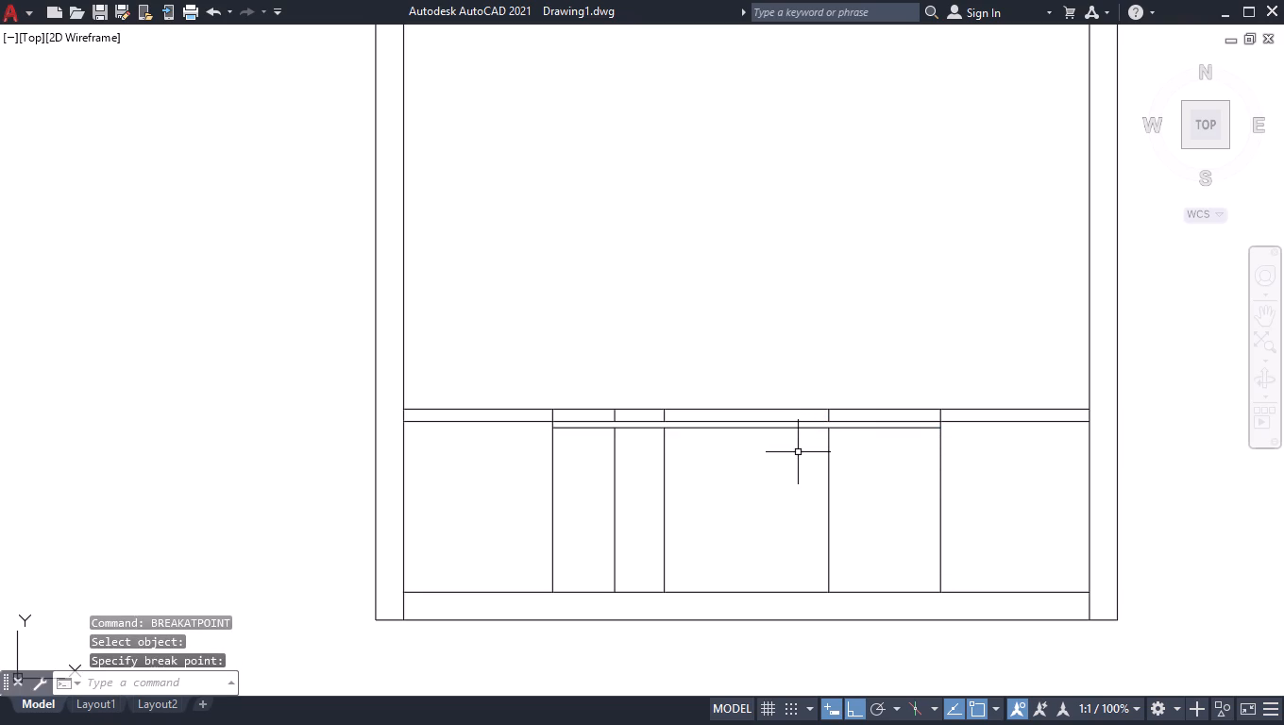
key("space")
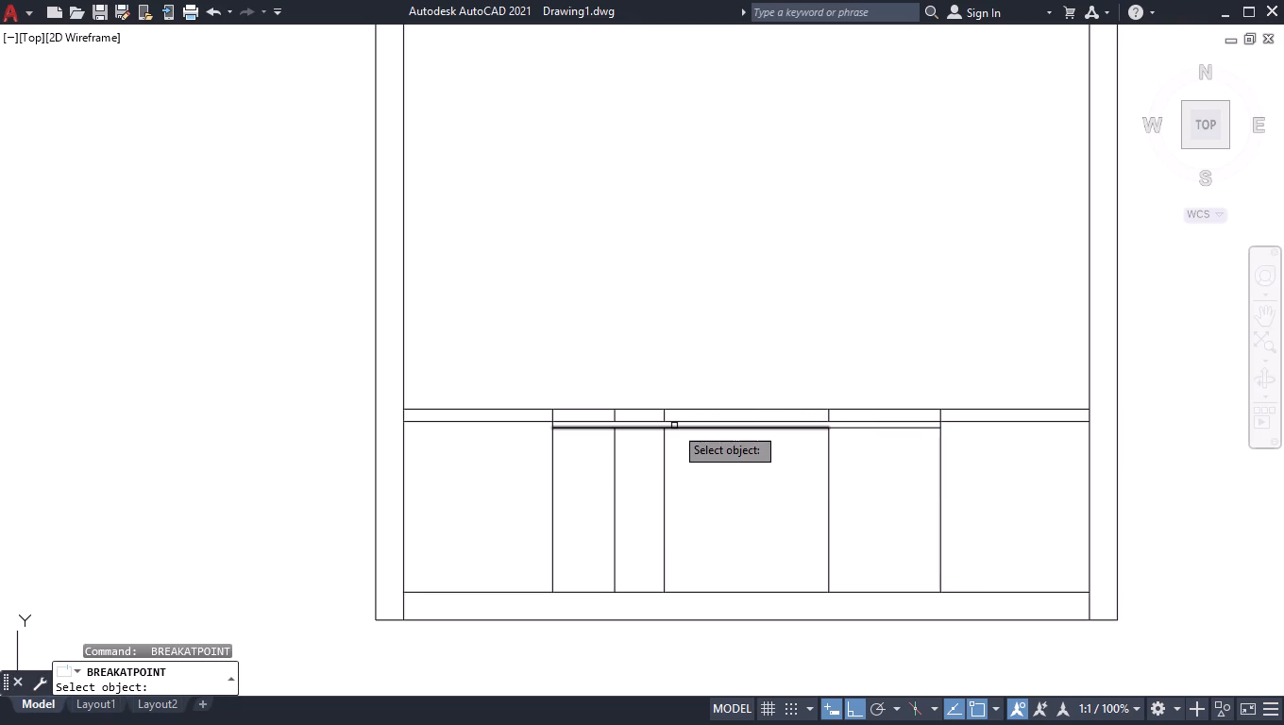
left_click(673, 429)
left_click(667, 429)
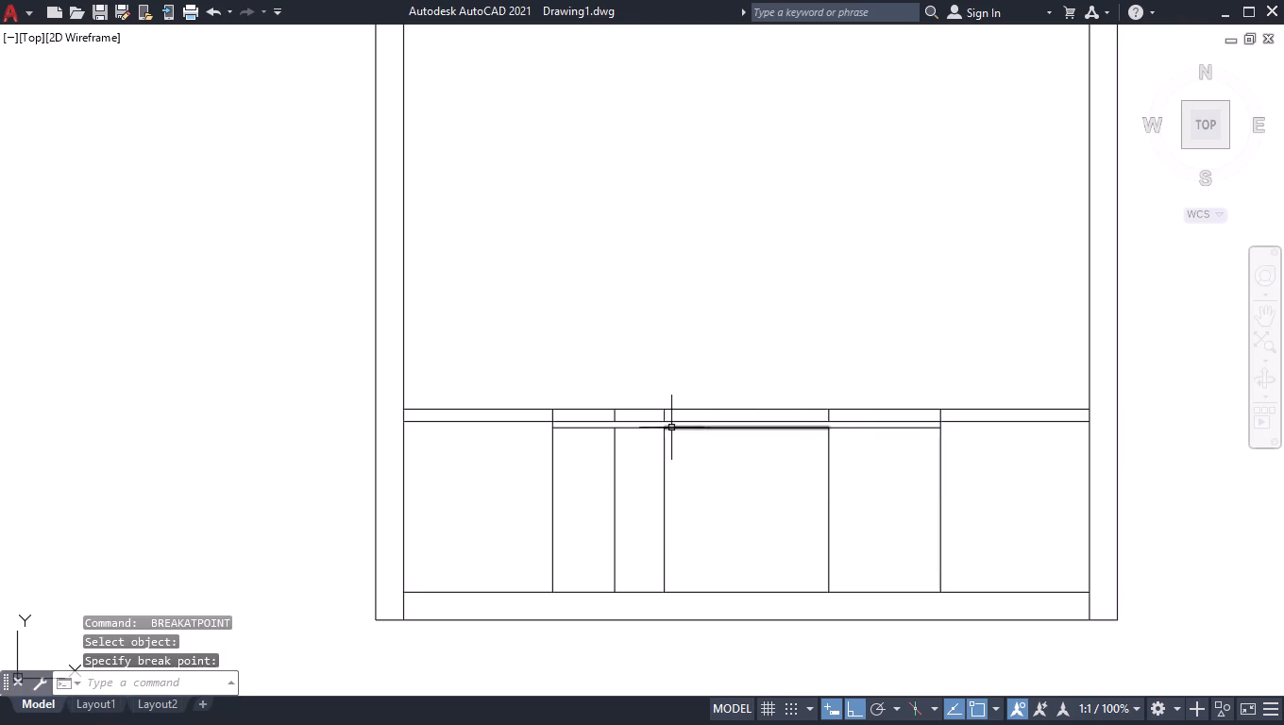
Offset the central bay's top segment downward into three successive horizontal divisions spaced 6", 8" and 11.5".
type("OFF")
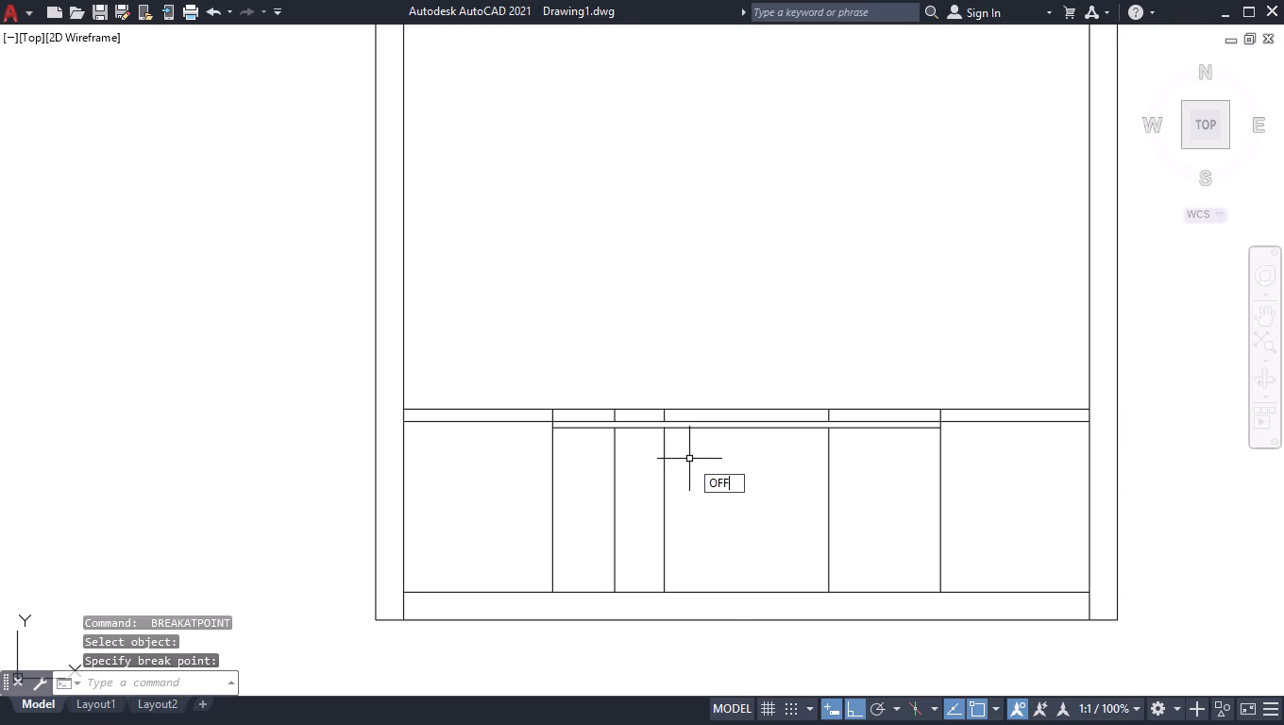
key("Return")
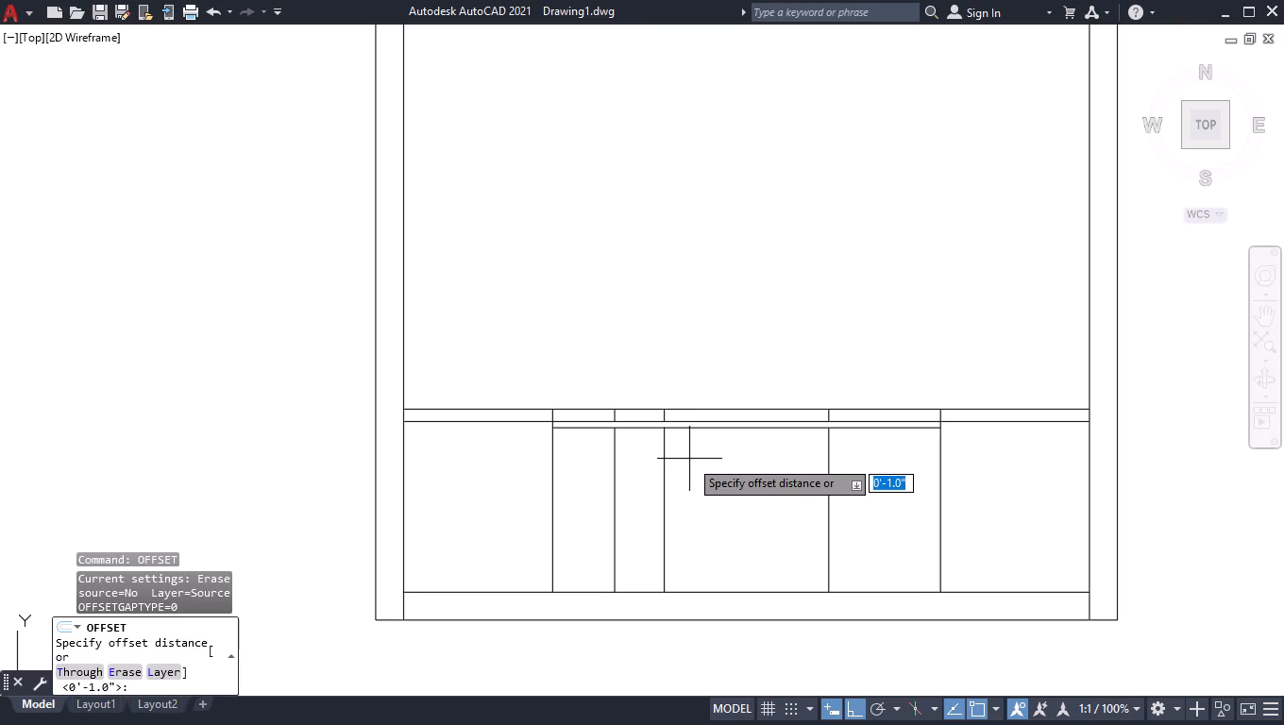
key("6")
key("Return")
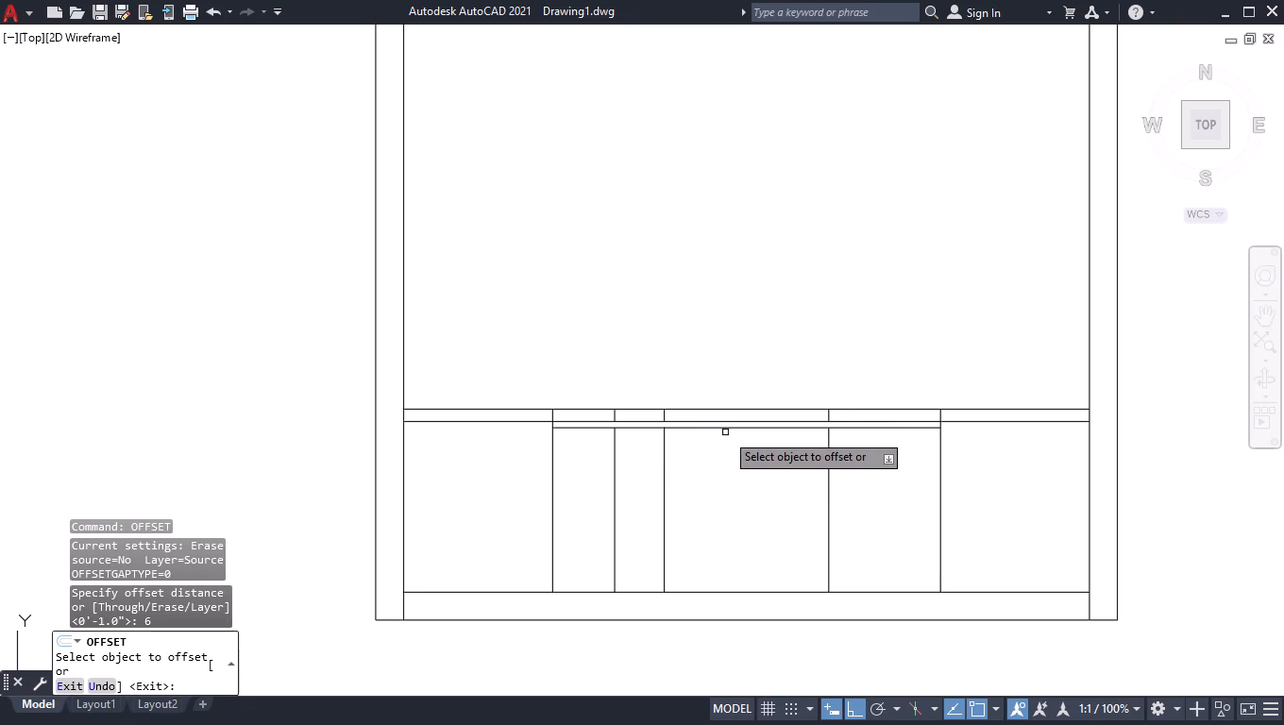
left_click(722, 428)
left_click(723, 508)
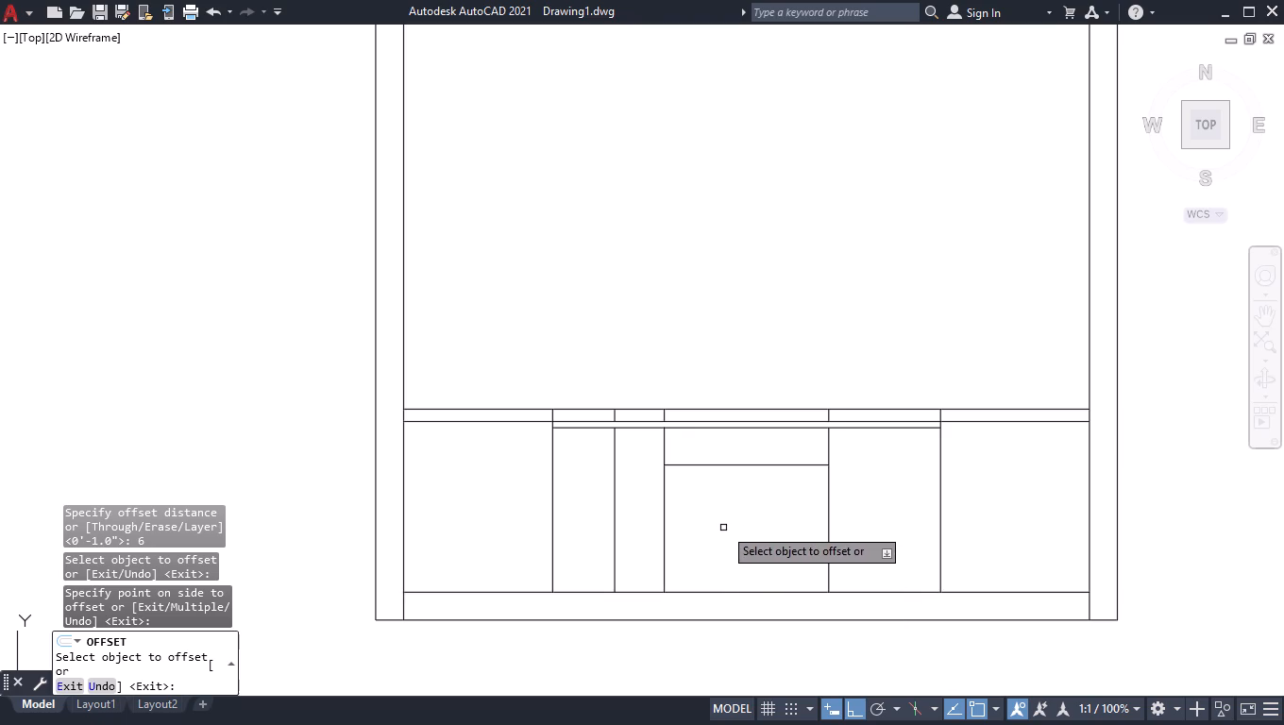
left_click(749, 463)
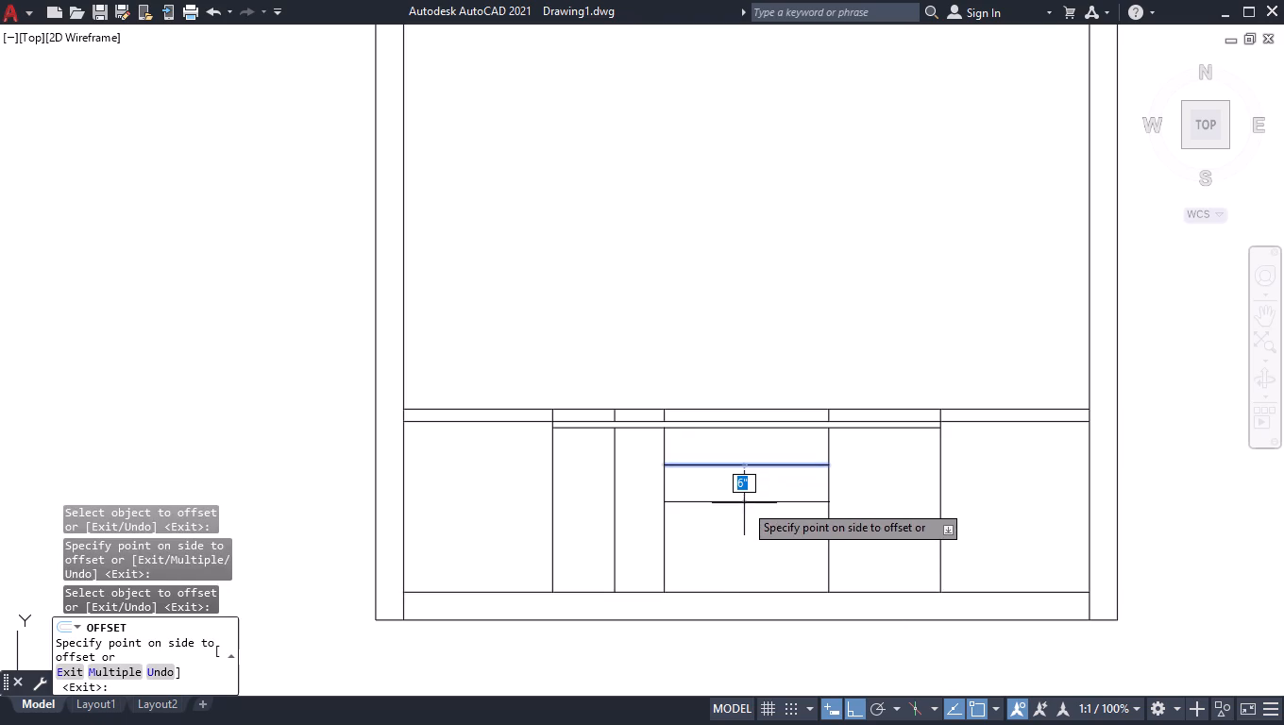
key("8")
key("Return")
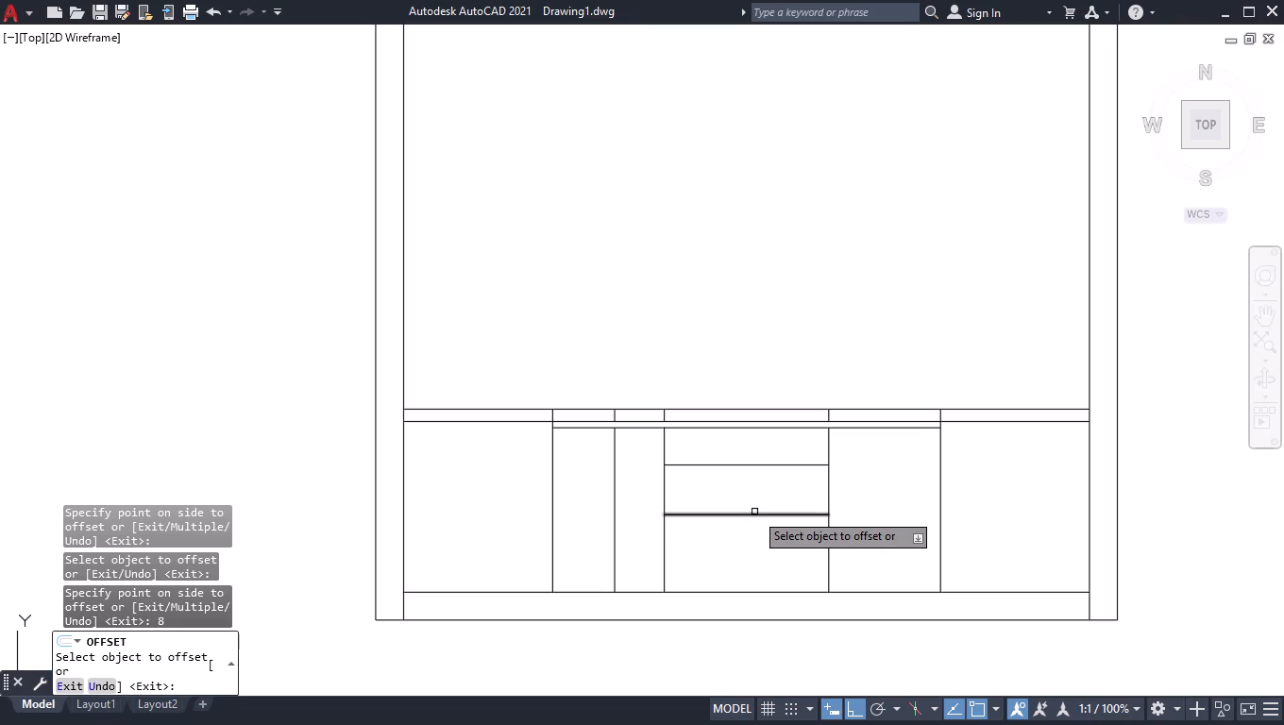
left_click(752, 514)
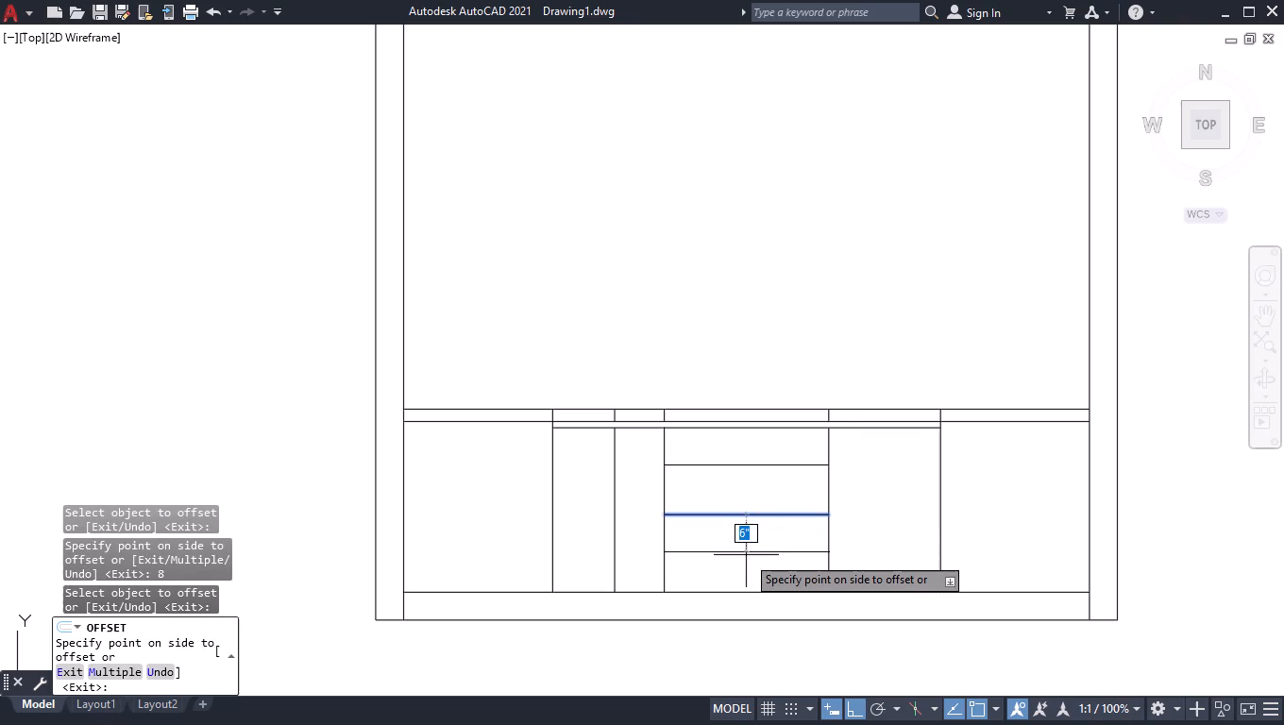
type("11.")
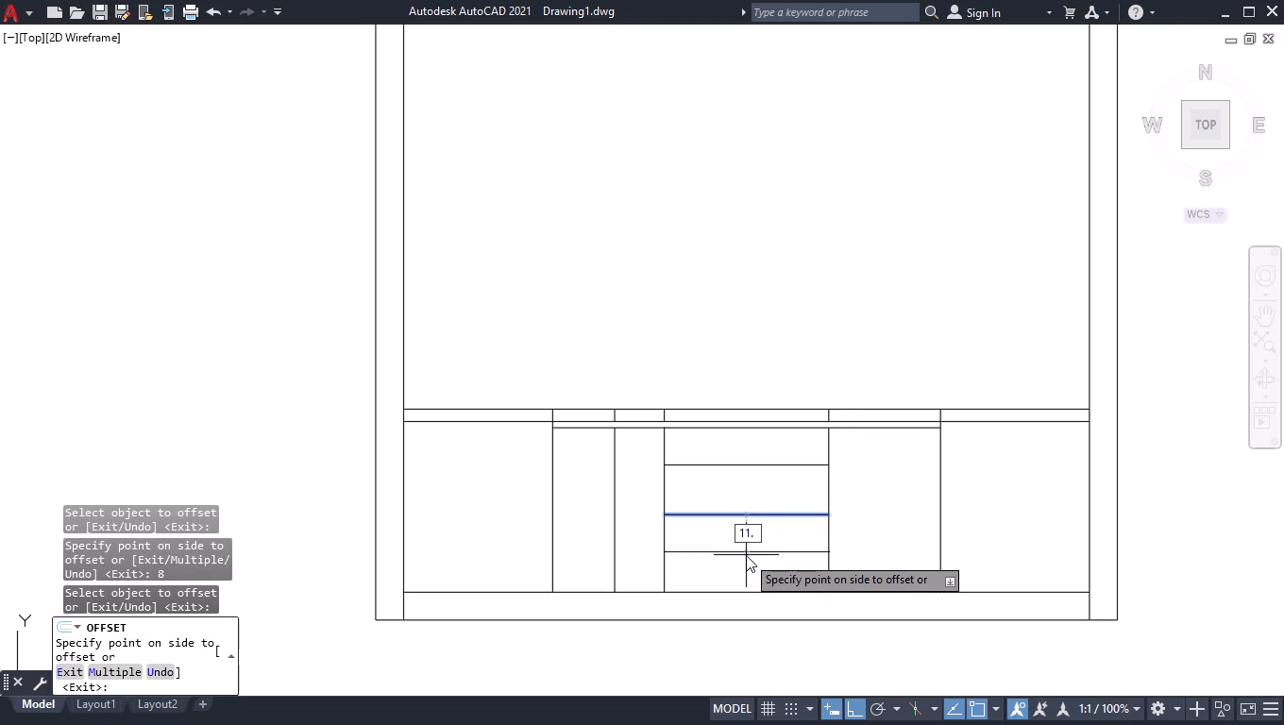
key("5")
key("Return")
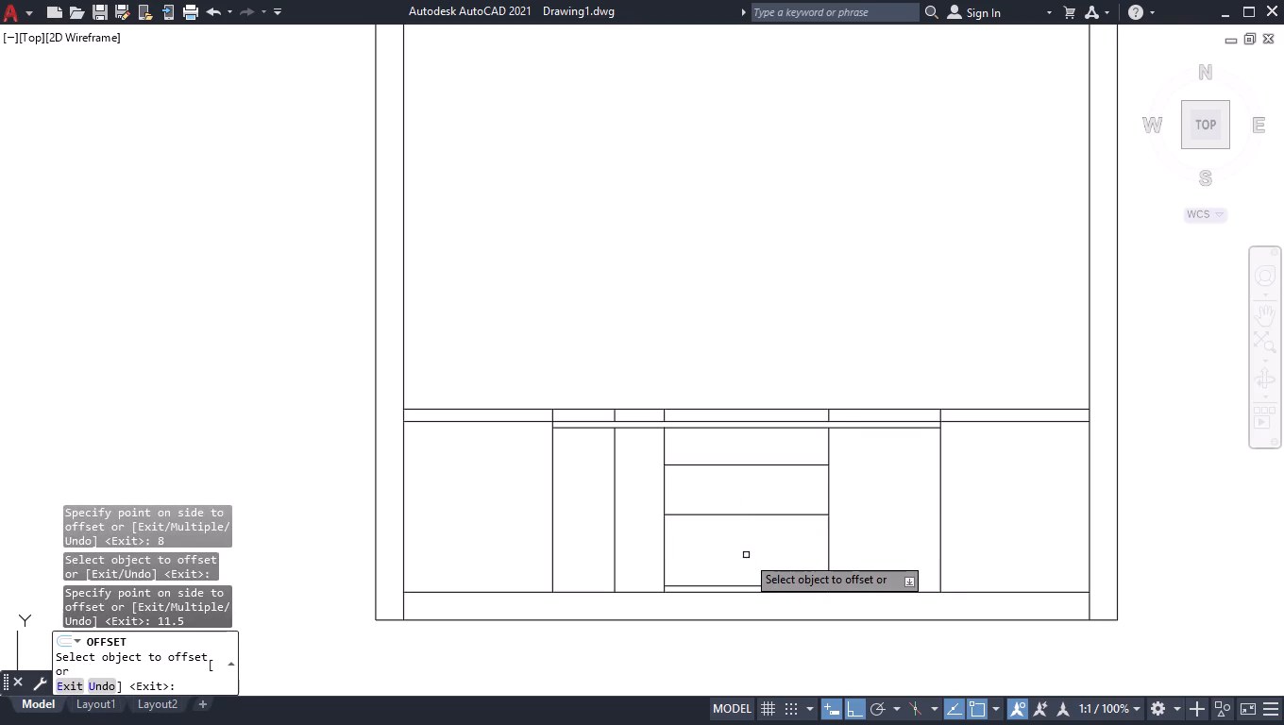
key("Return")
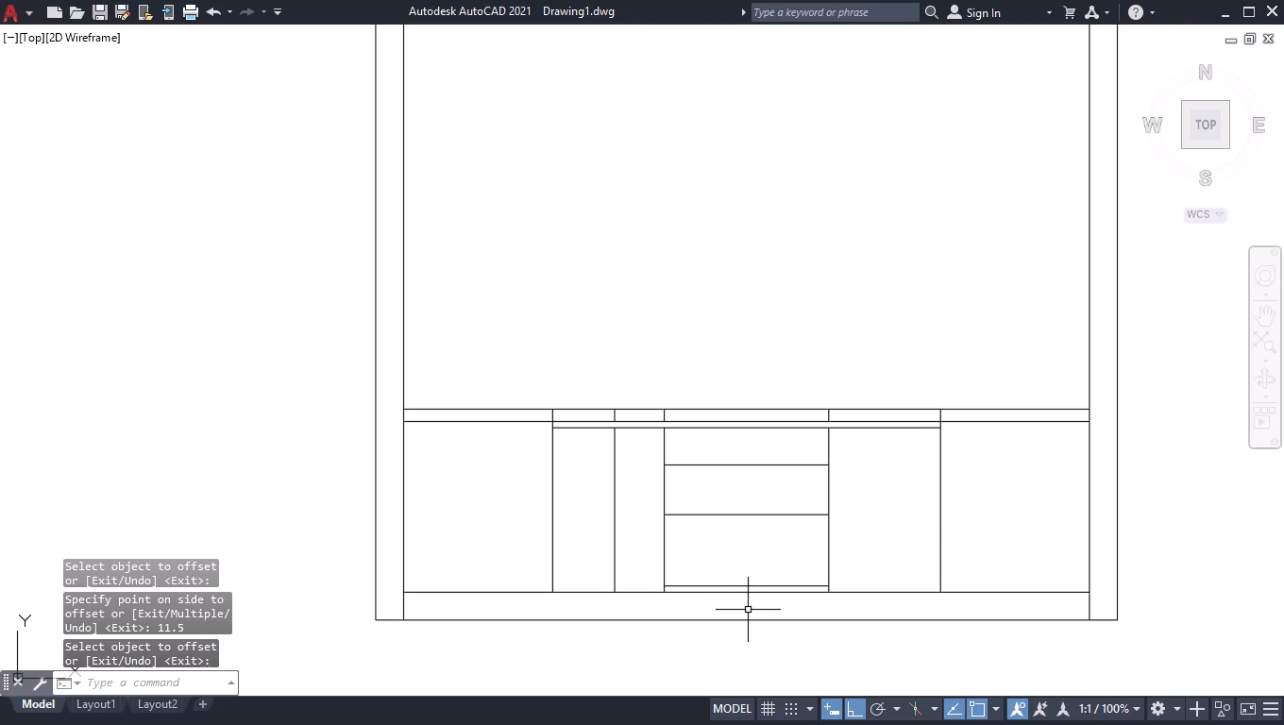
Measure the narrow gap between the central bay's lowest horizontal division and the line below it.
scroll(761, 593, "up", 3)
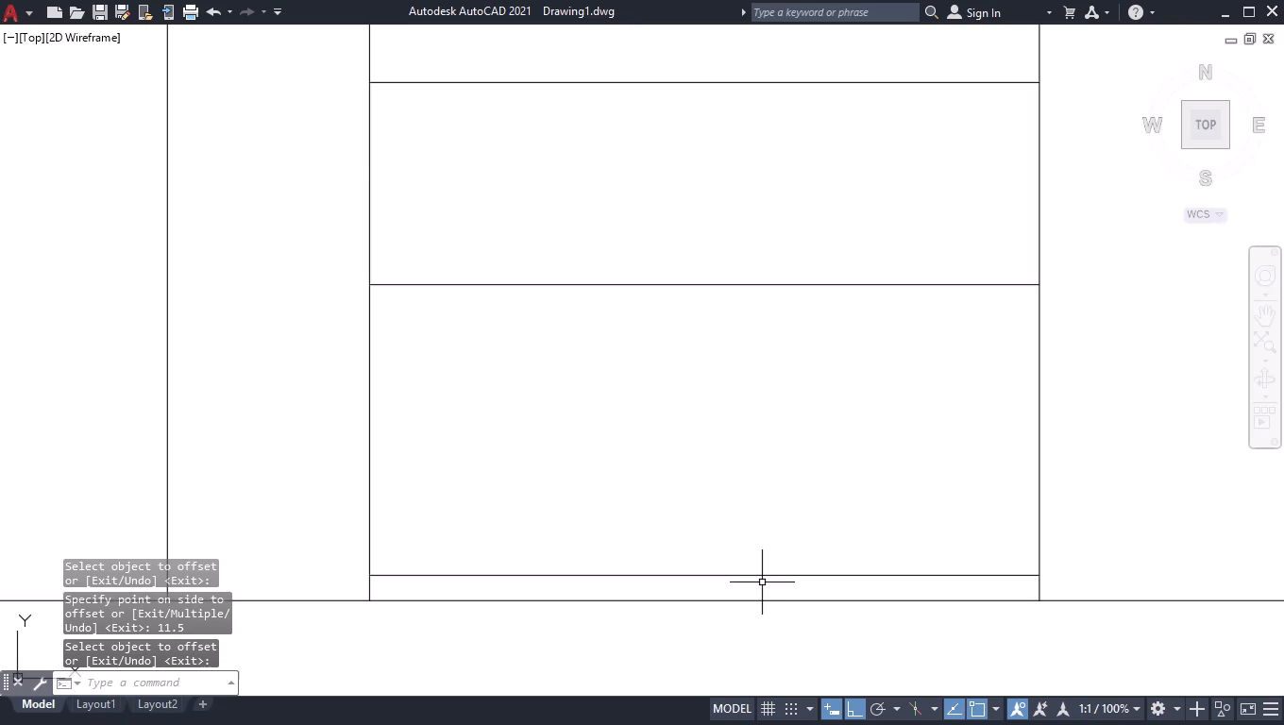
type("MEAS")
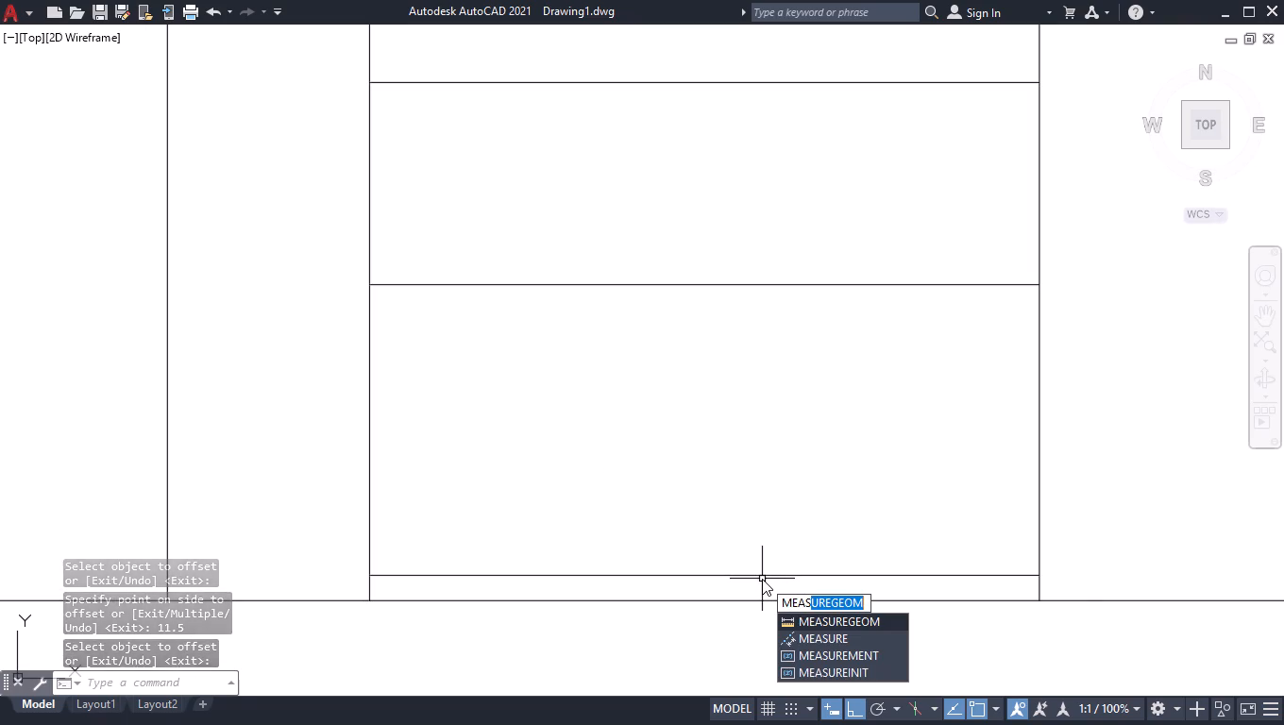
key("Return")
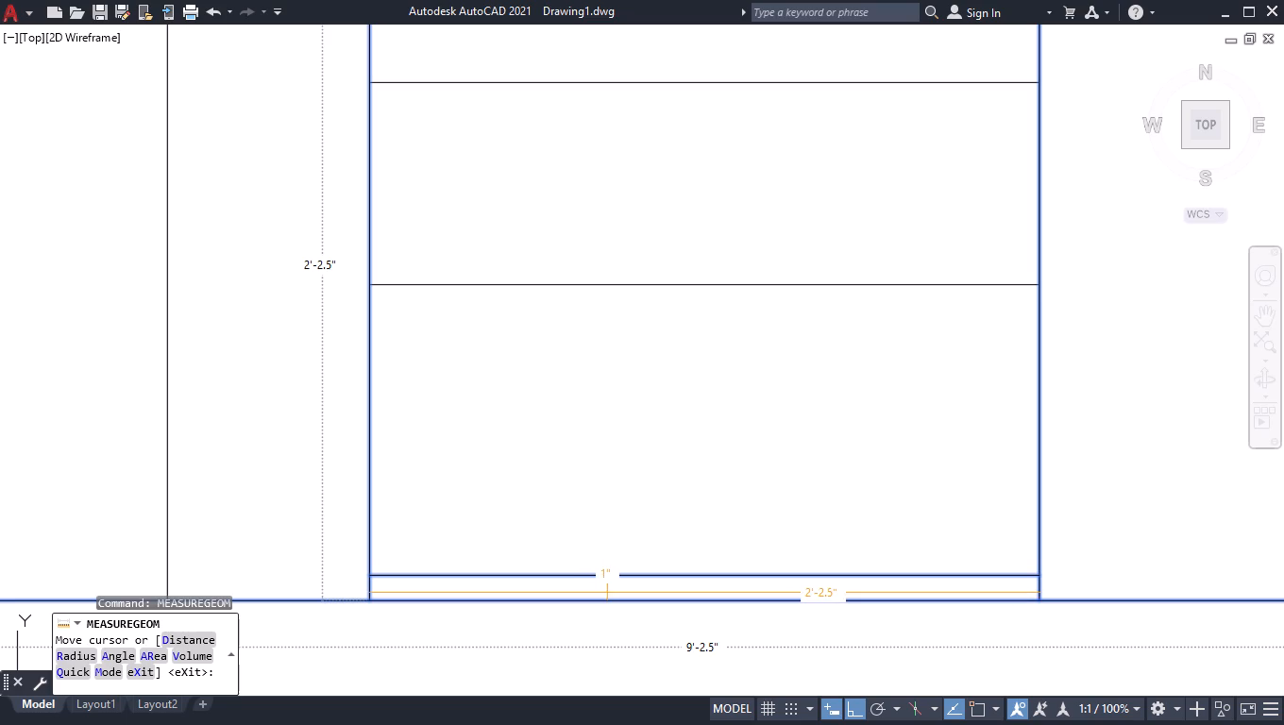
key("Return")
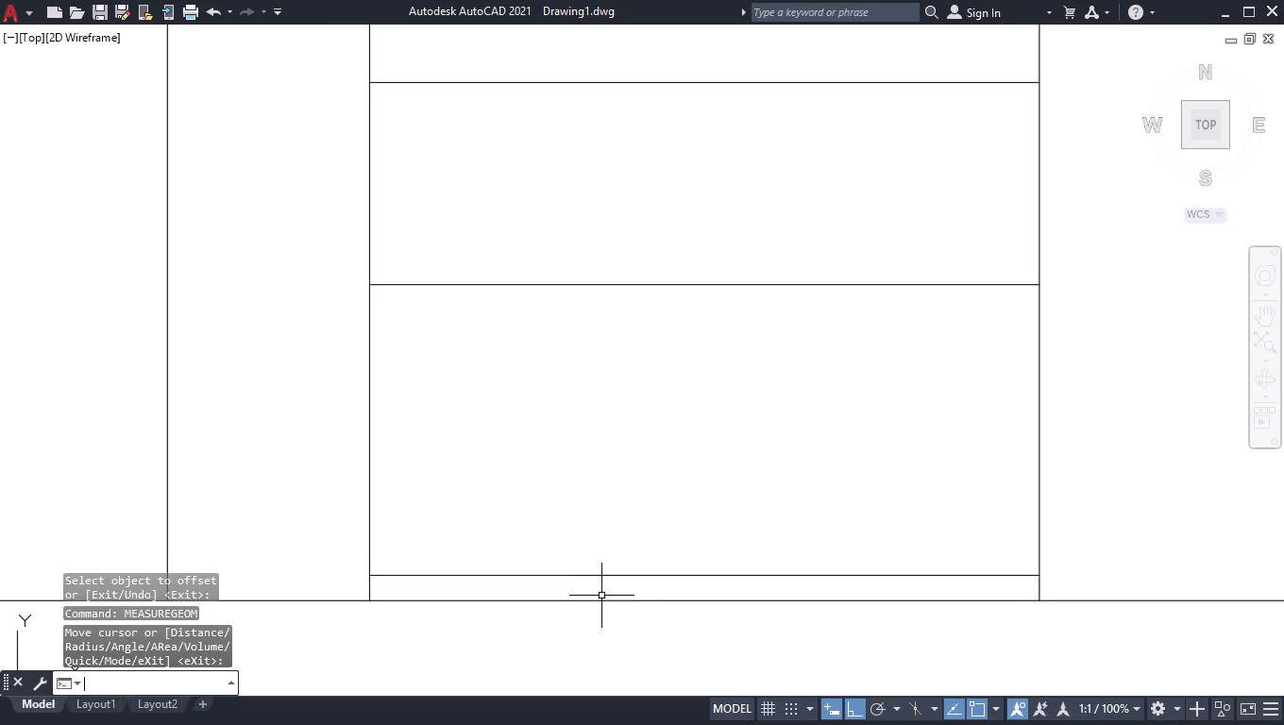
Delete the two lower horizontal division lines in the central bay, keeping only the uppermost division.
scroll(744, 357, "down", 2)
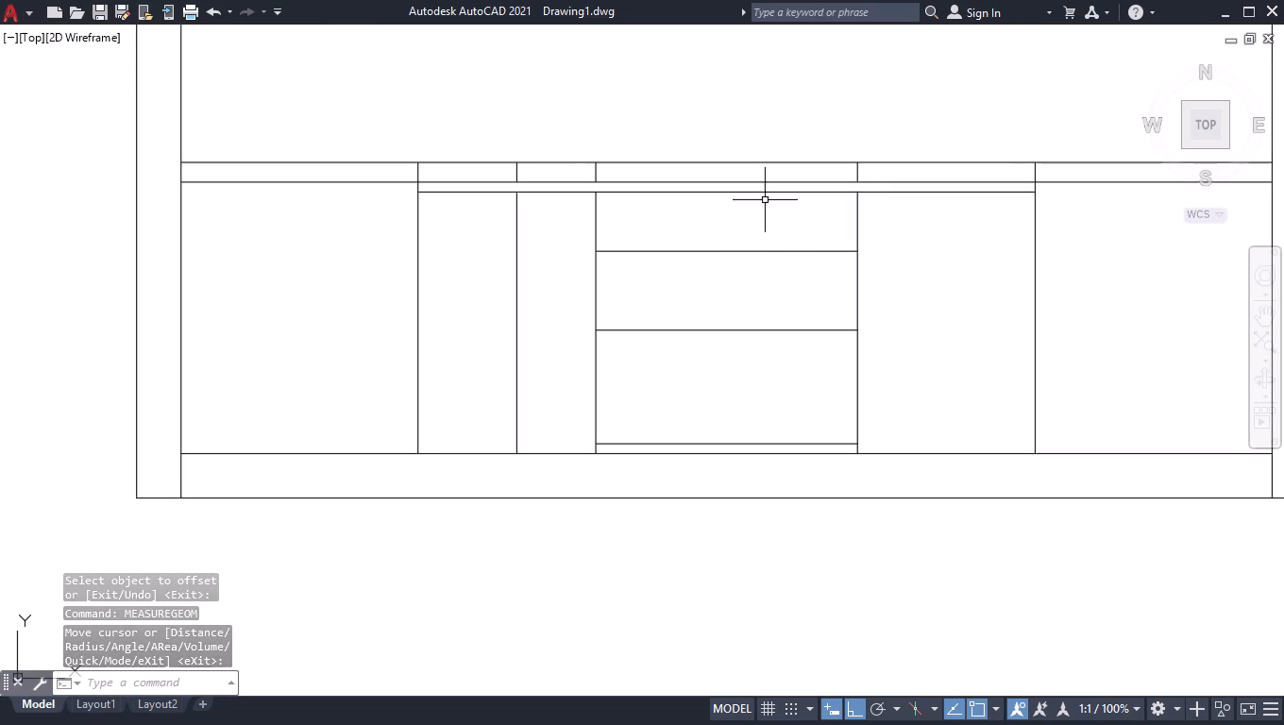
left_click(747, 308)
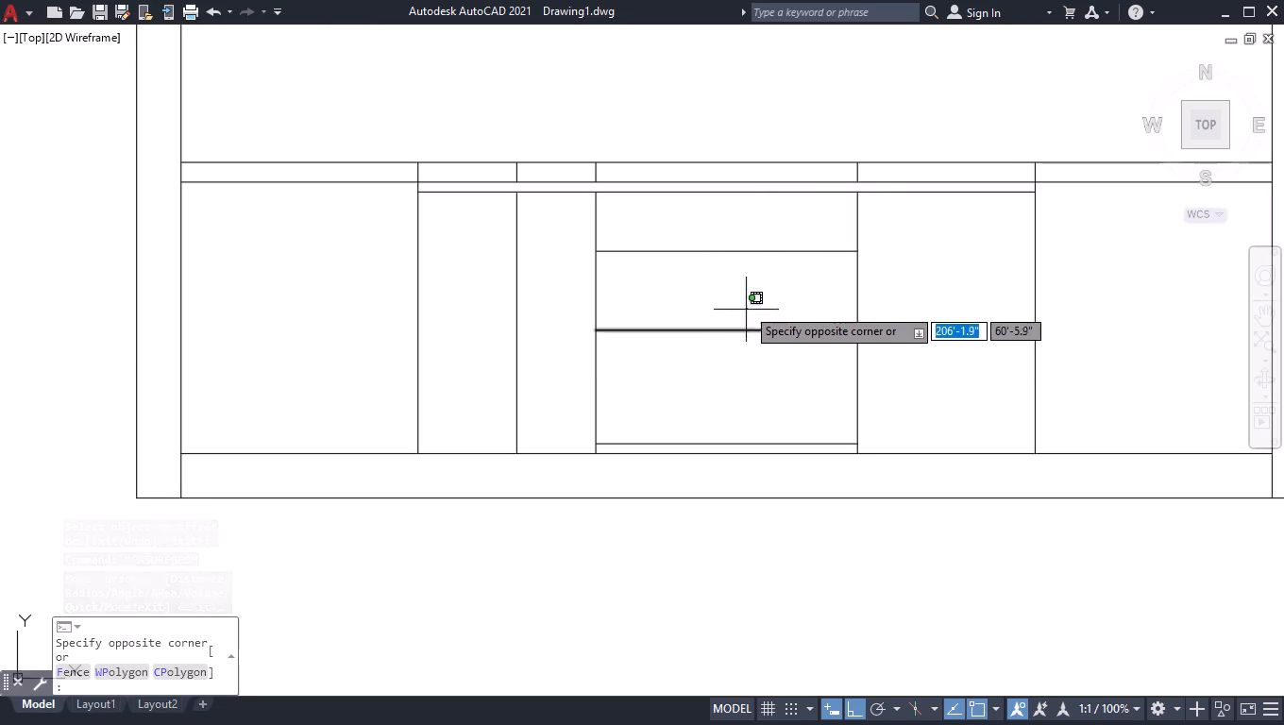
left_click(742, 294)
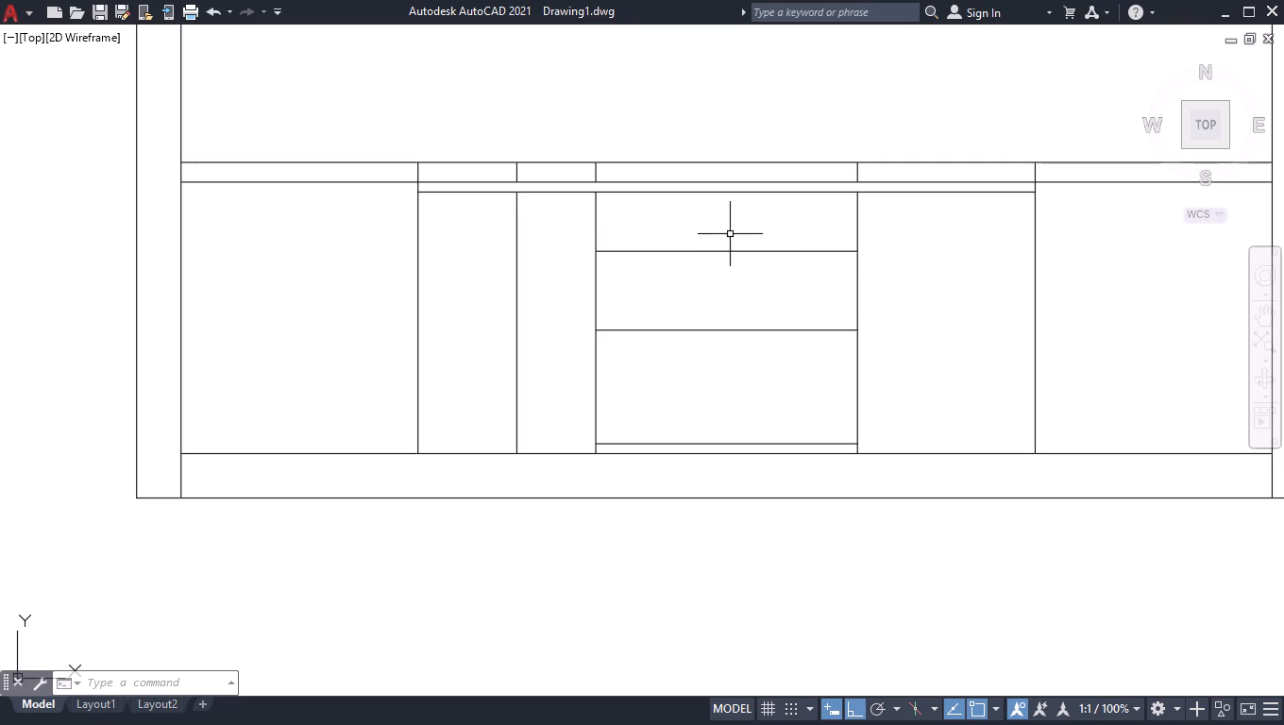
scroll(728, 231, "up", 1)
type("OFF")
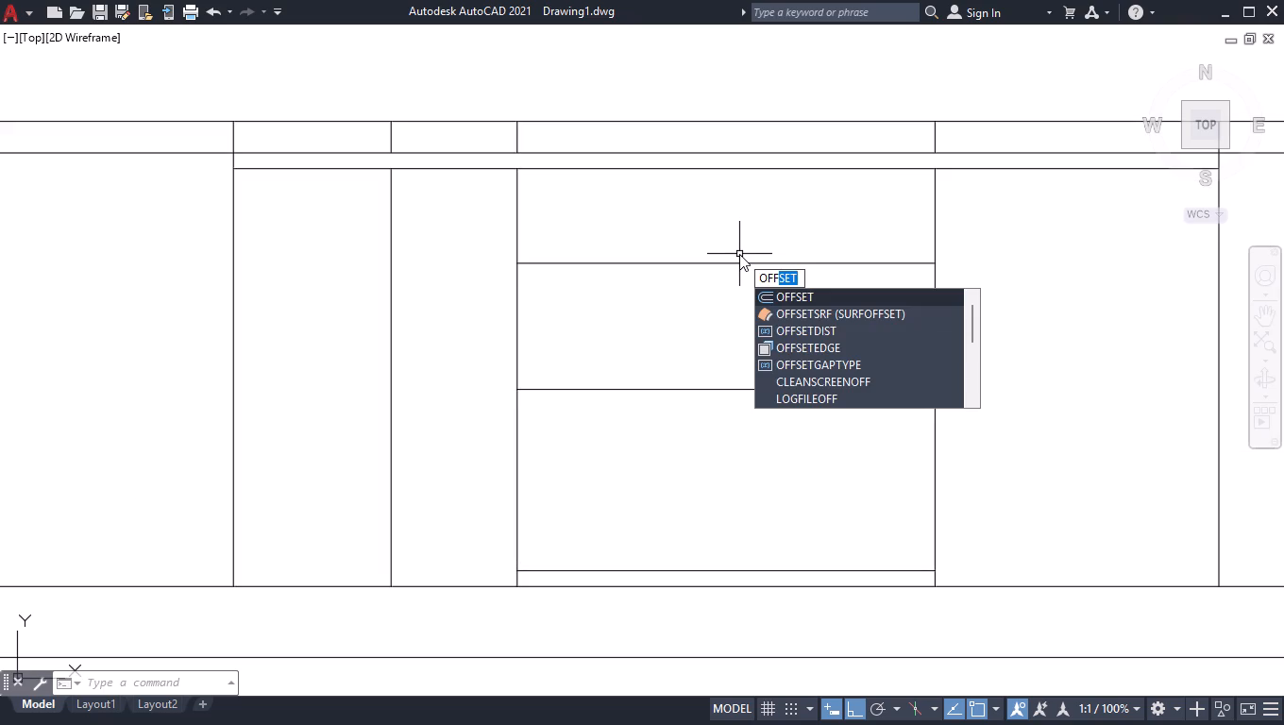
left_click(790, 482)
left_click(760, 366)
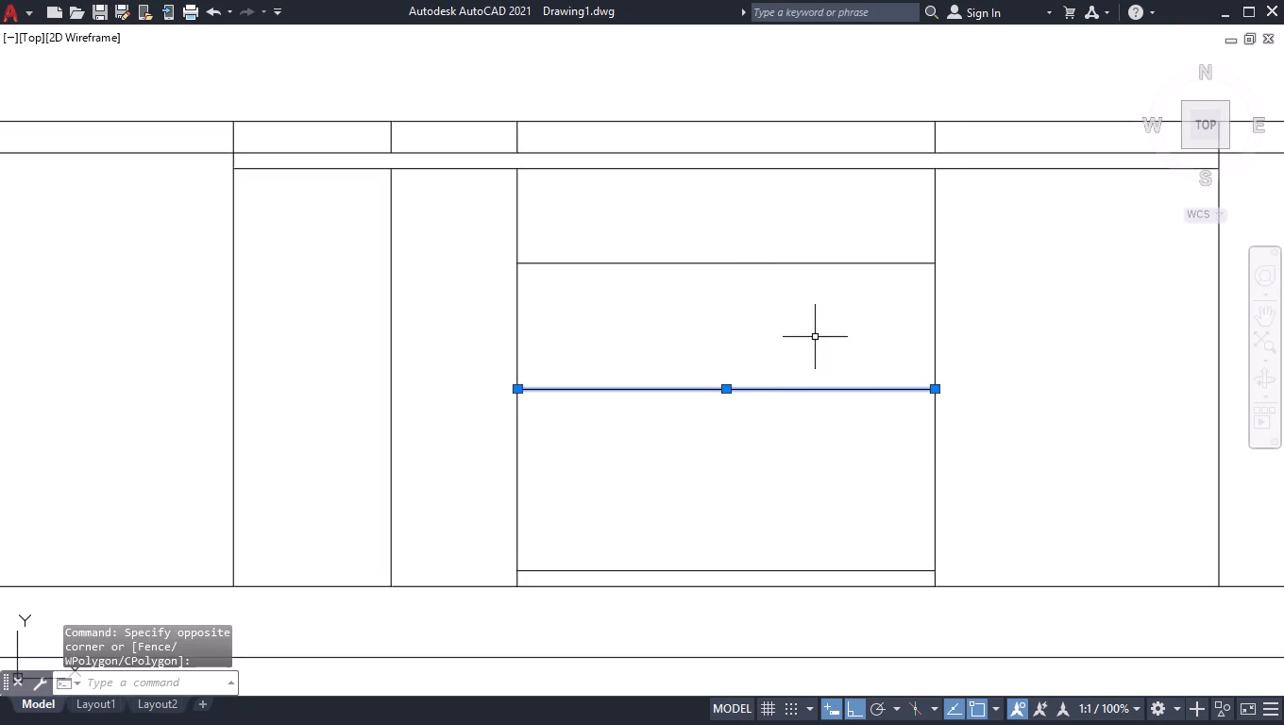
left_click(788, 573)
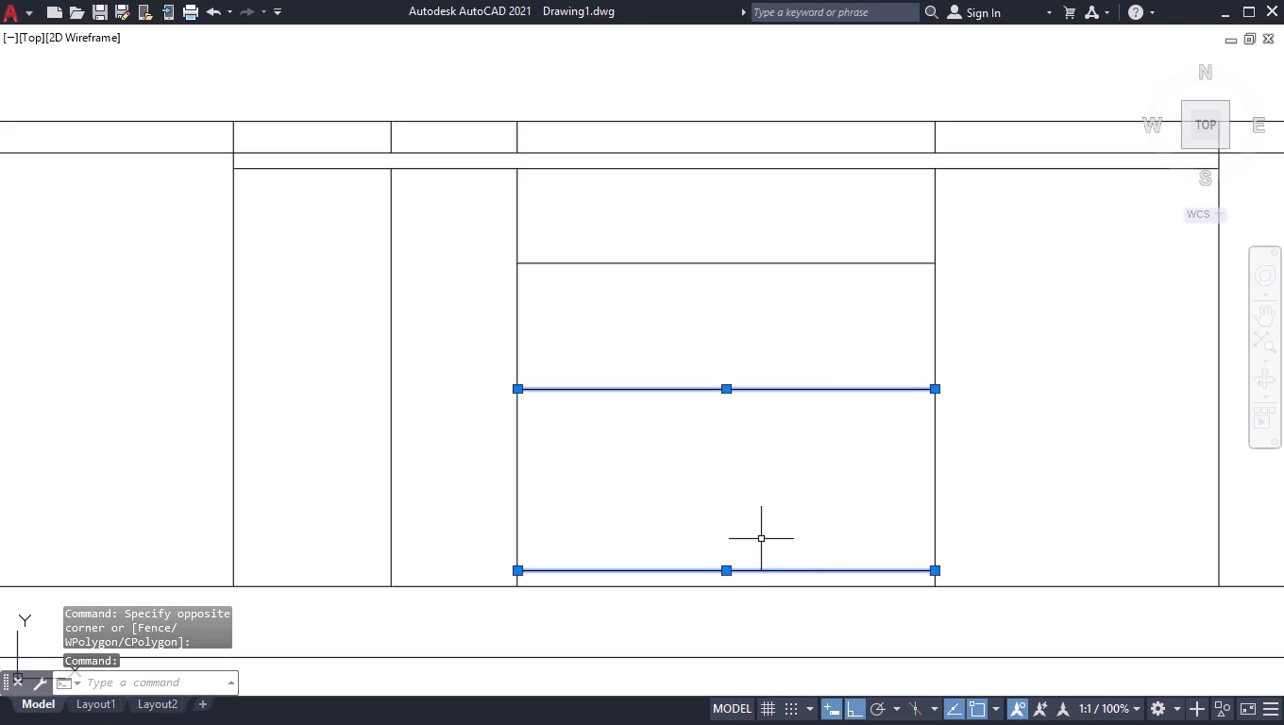
key("Delete")
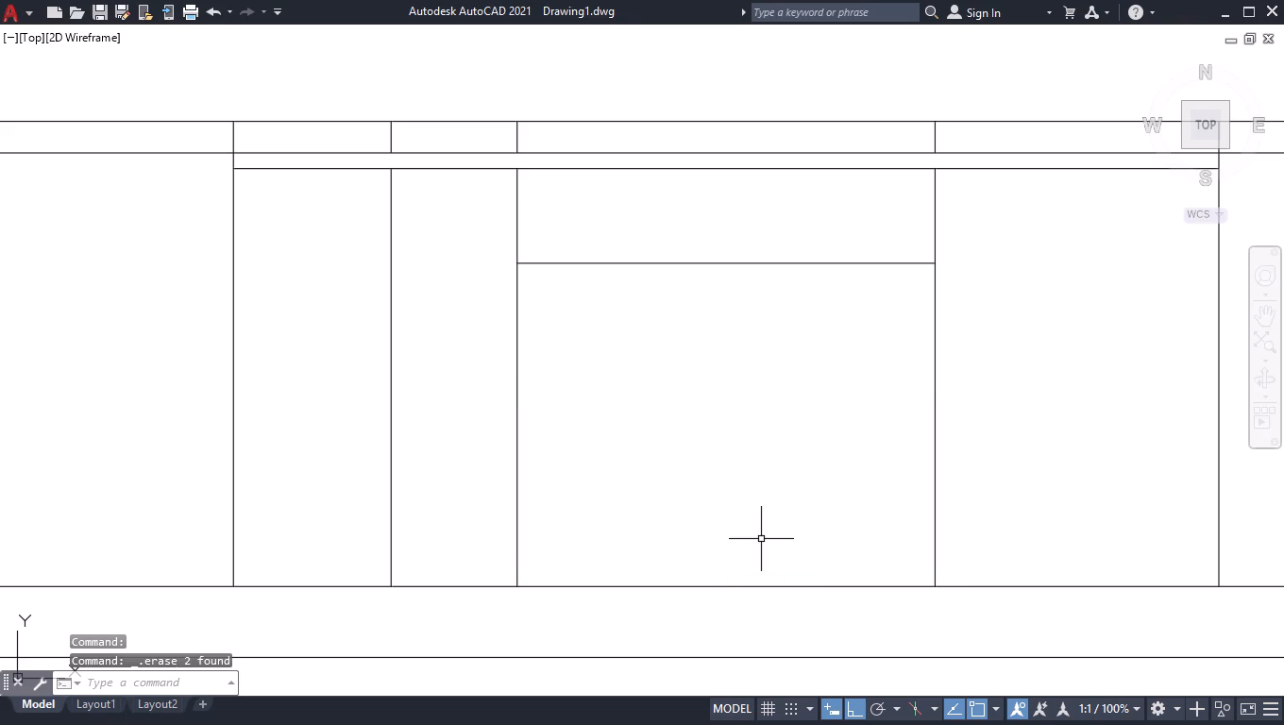
Offset the central bay's remaining division line successively downward by 0.5", 8" and 0.5" to form two double-line shelves.
type("OFF")
key("Return")
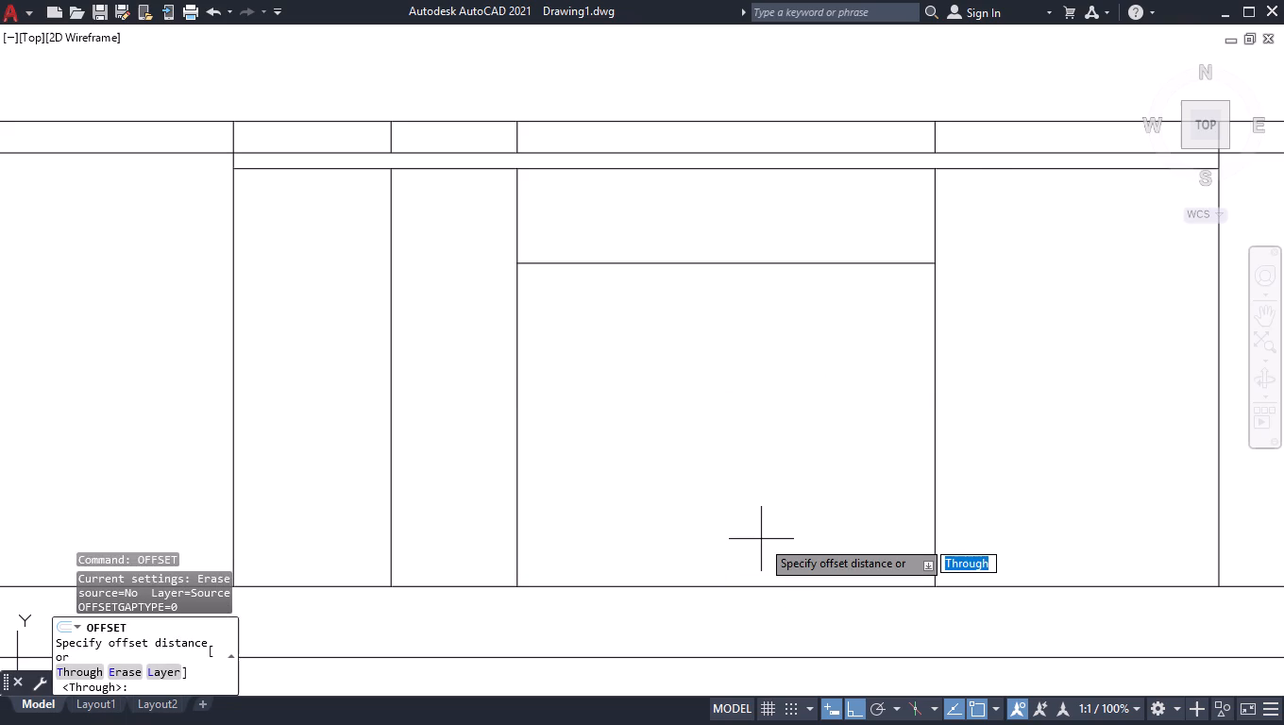
type("0.")
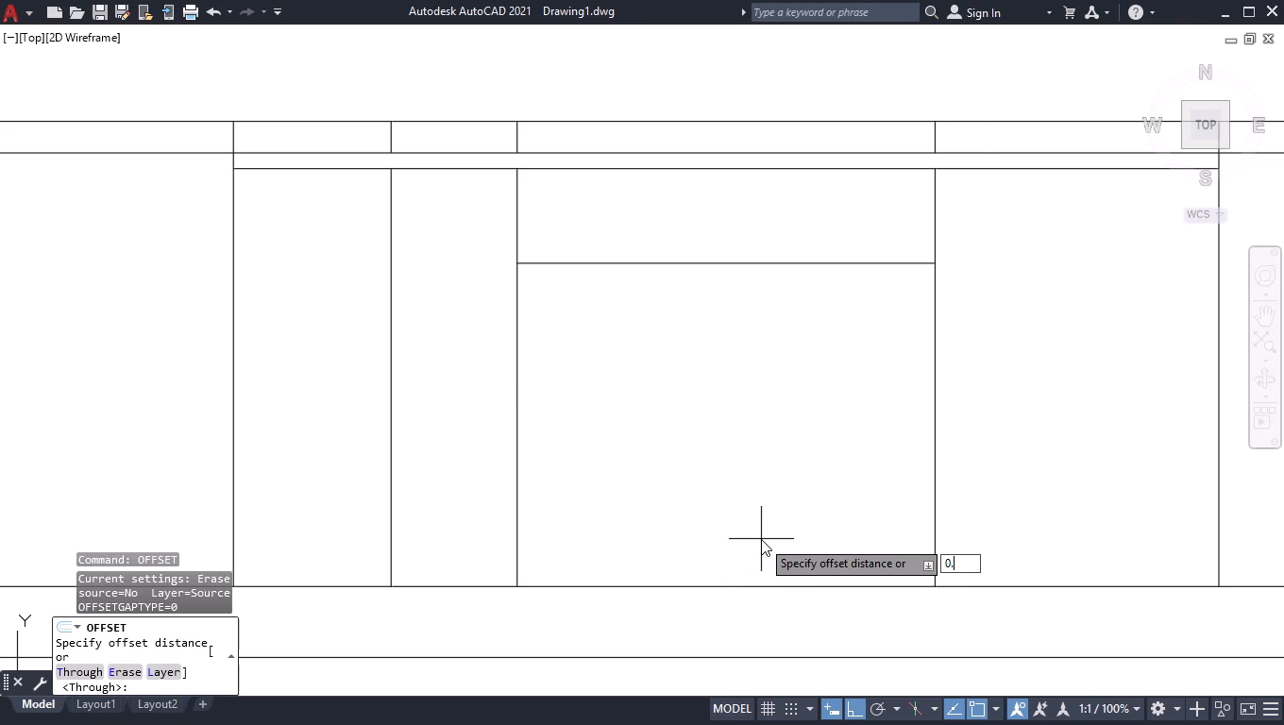
key("5")
key("Return")
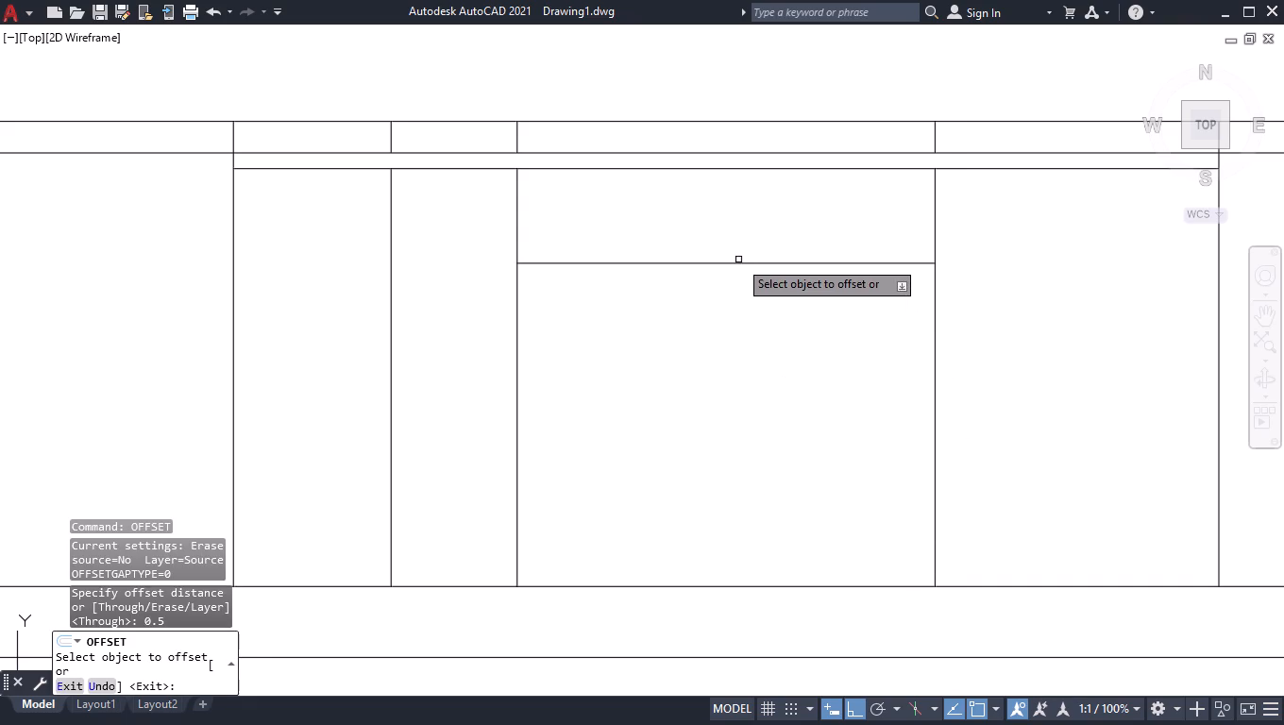
left_click(736, 264)
left_click(701, 362)
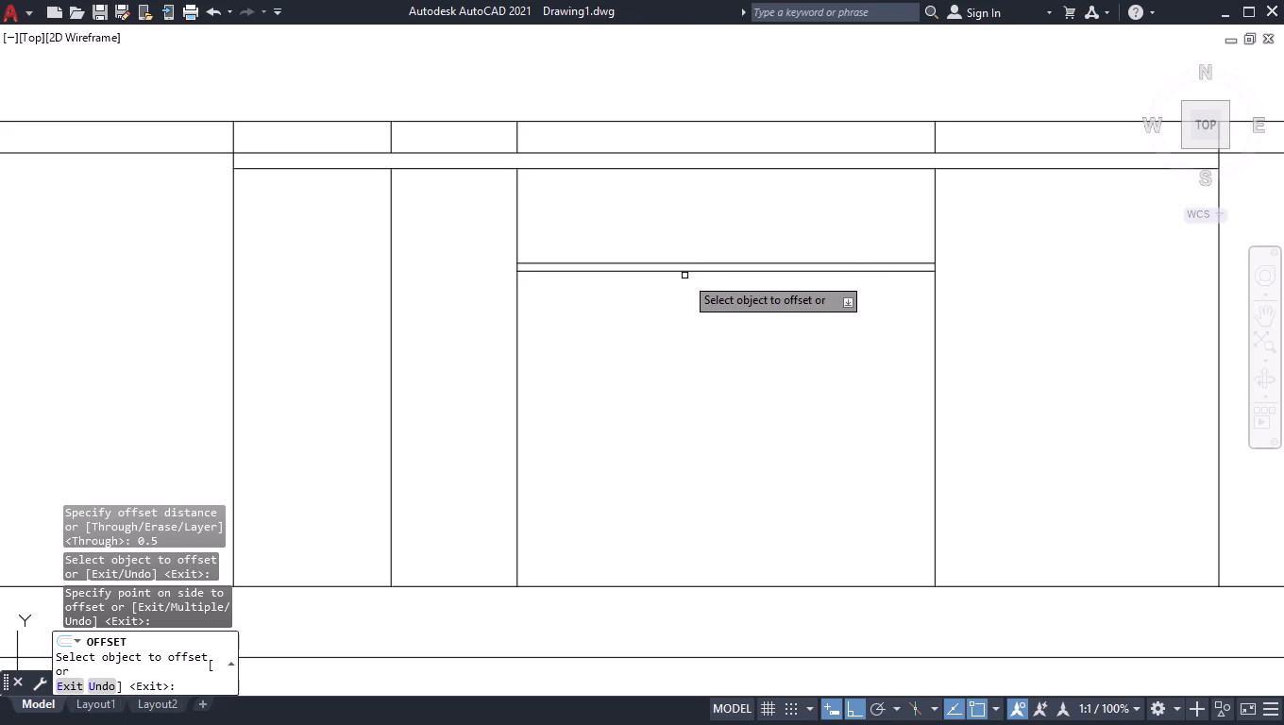
left_click(686, 269)
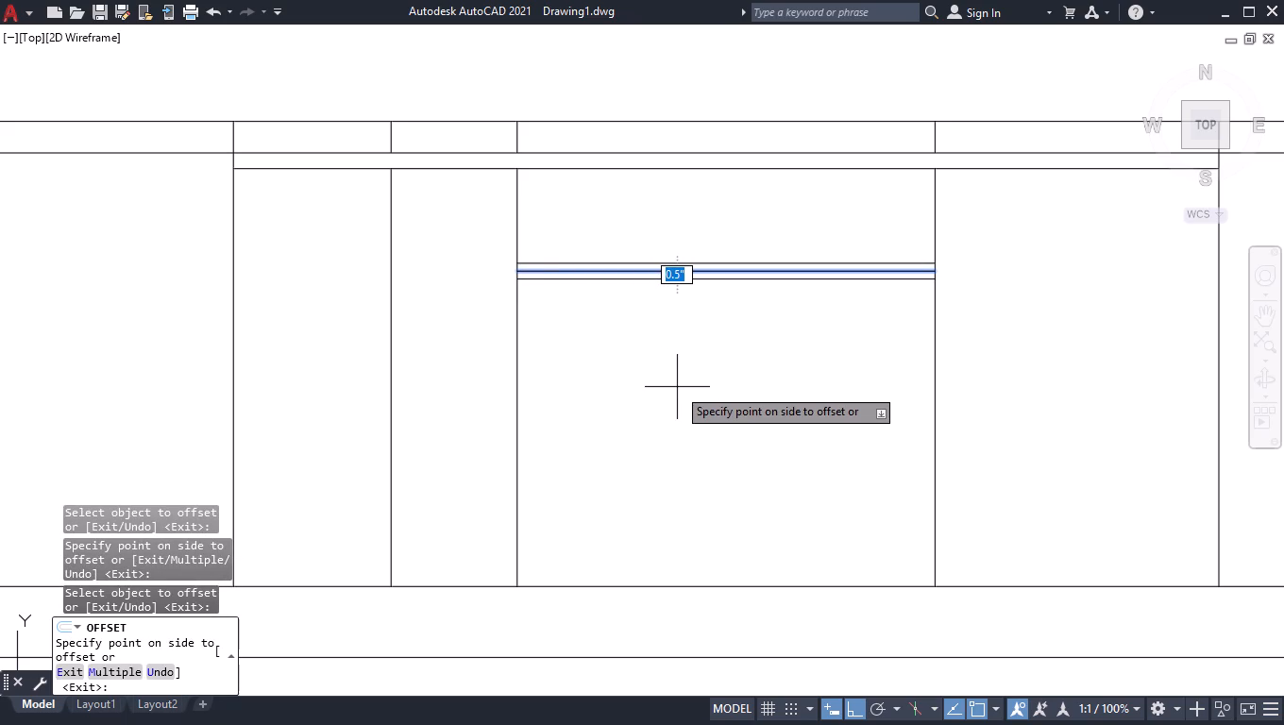
key("8")
key("Return")
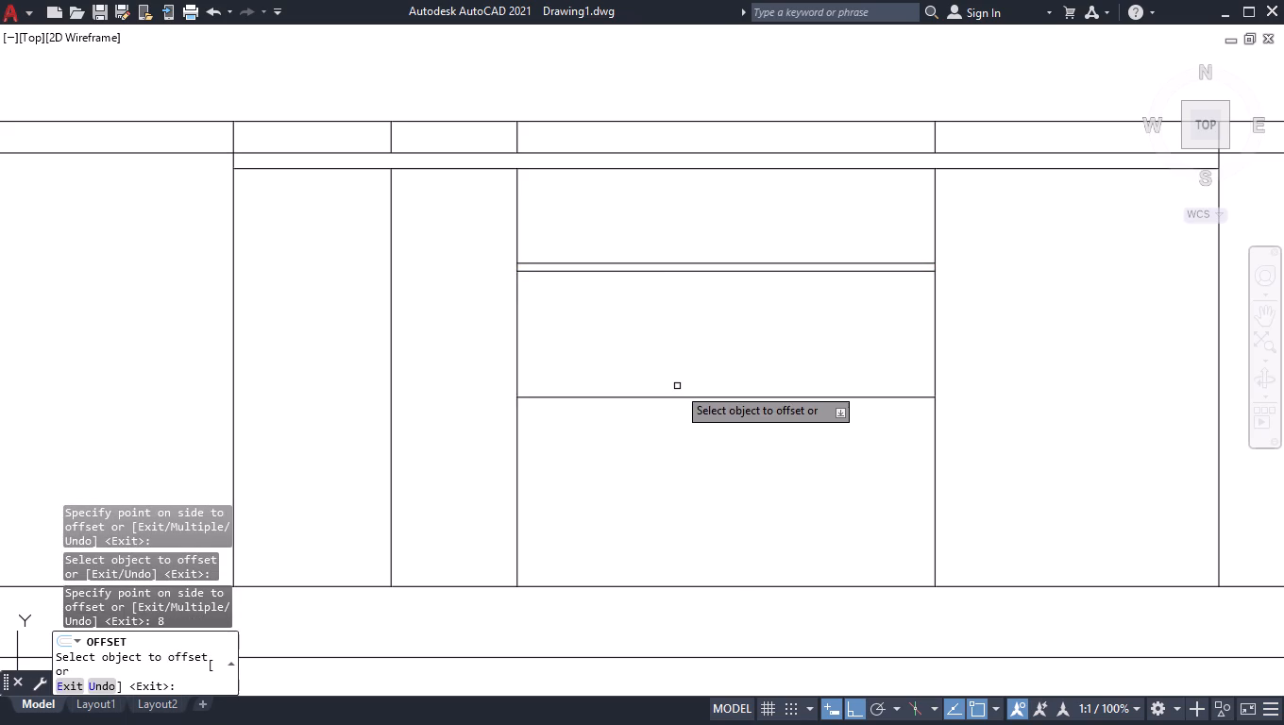
left_click(662, 397)
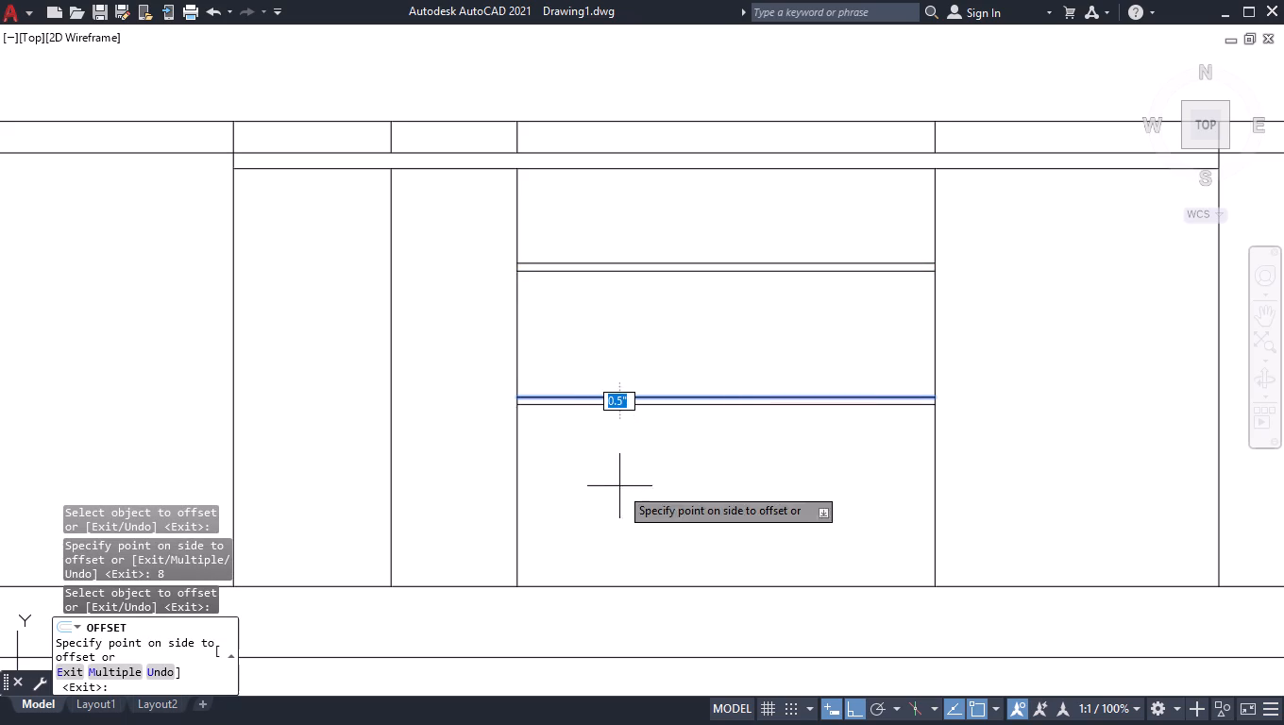
left_click(619, 486)
key("space")
Measure the open space below the lower 0.5" shelf in the central bay.
type("MEAS")
key("Return")
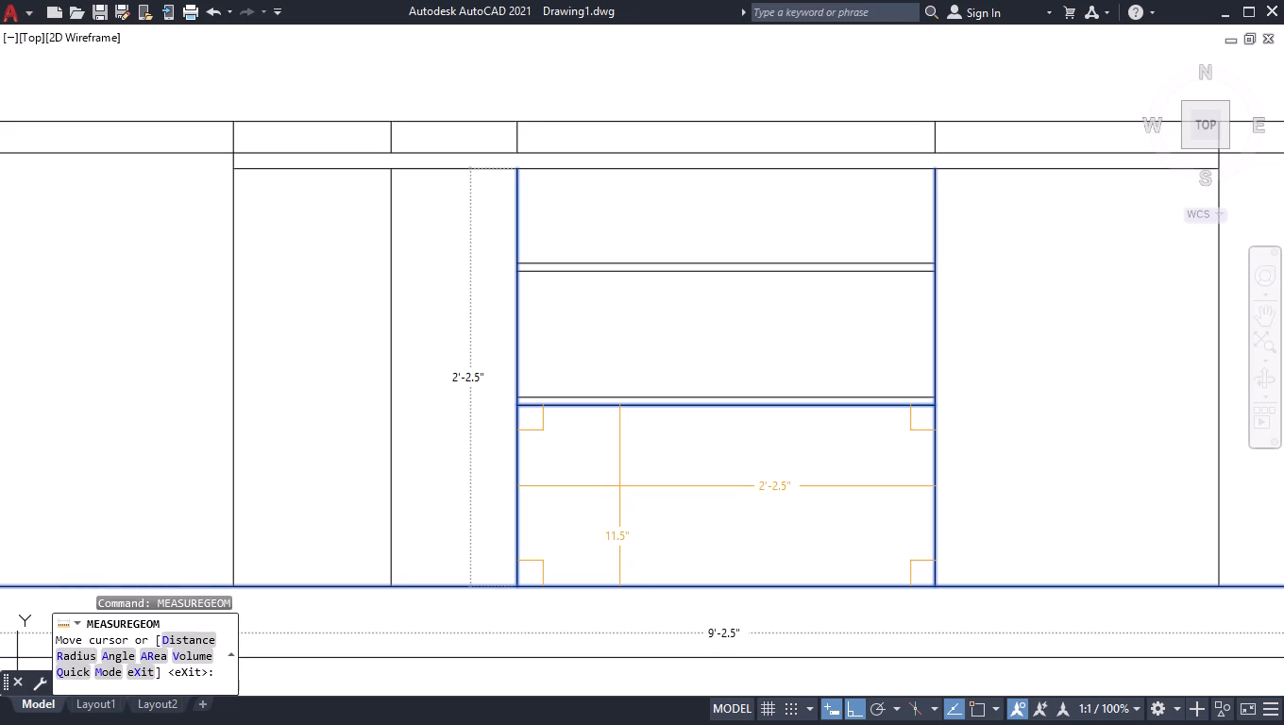
key("Return")
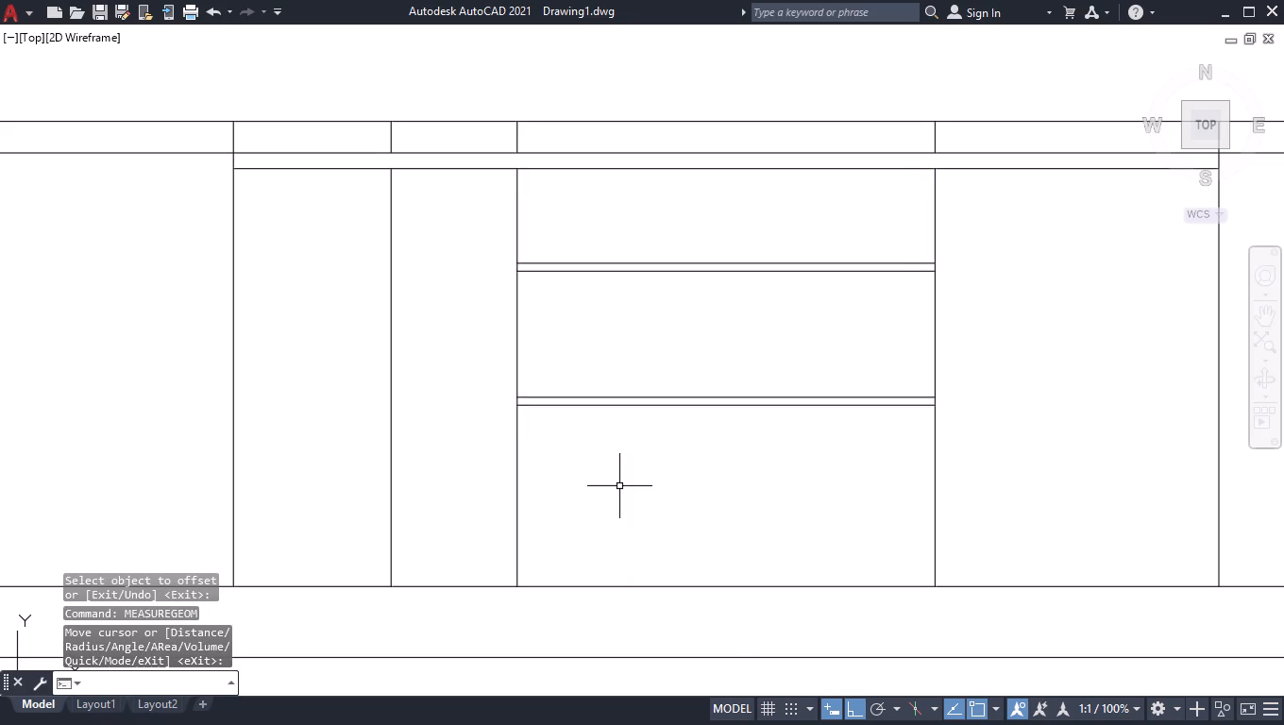
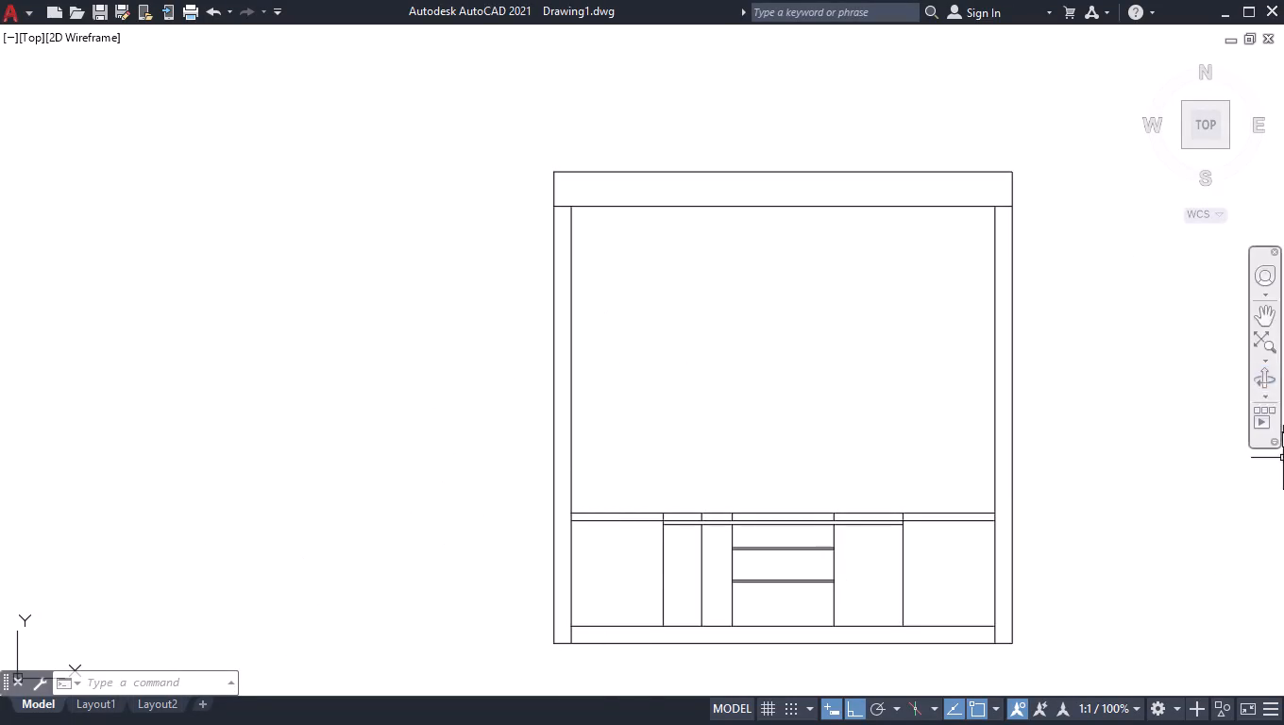
Draw two crossing diagonal lines between opposite corners of the leftmost bottom-strip bay, from its base line to the strip's top line.
left_click(1212, 124)
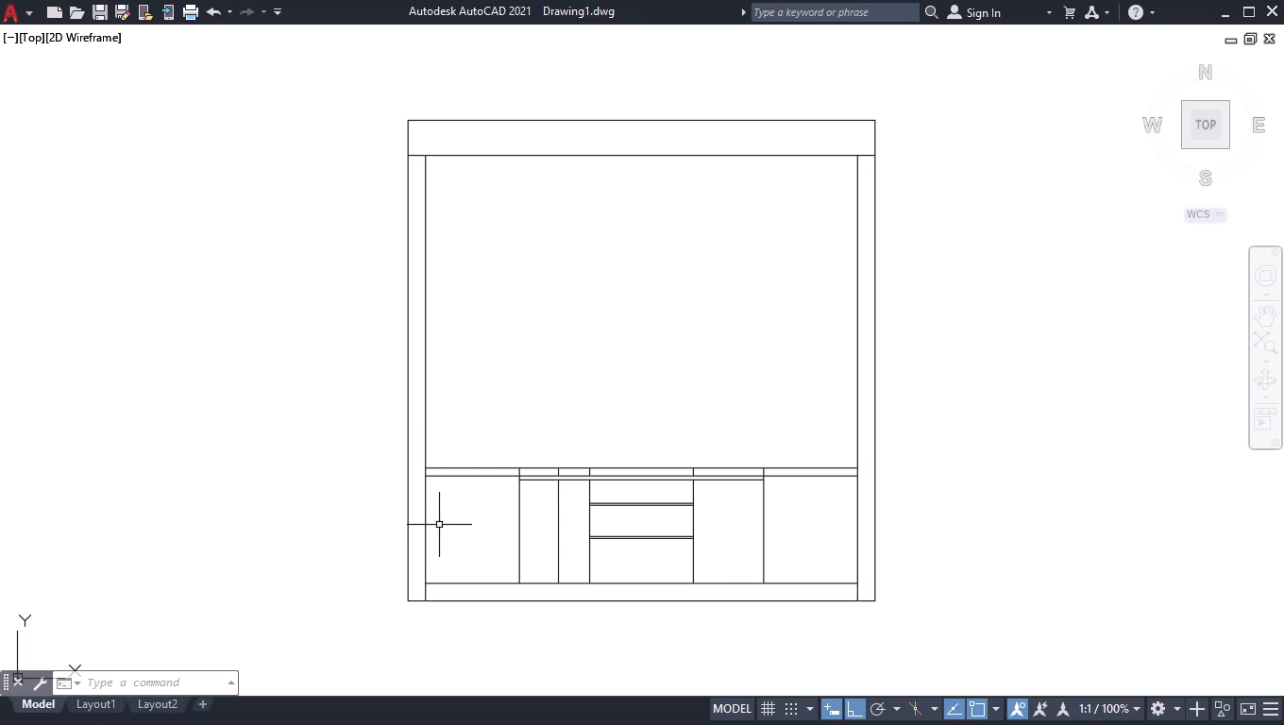
key("l")
key("Return")
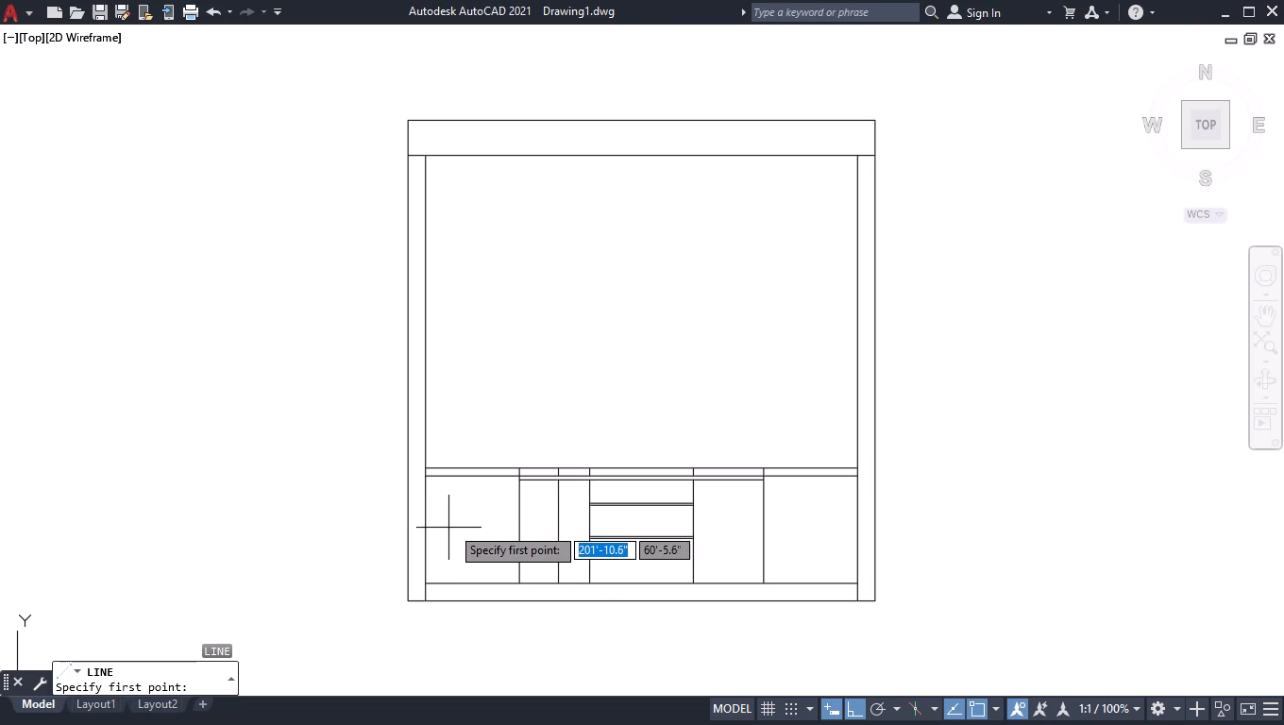
scroll(518, 581, "up", 4)
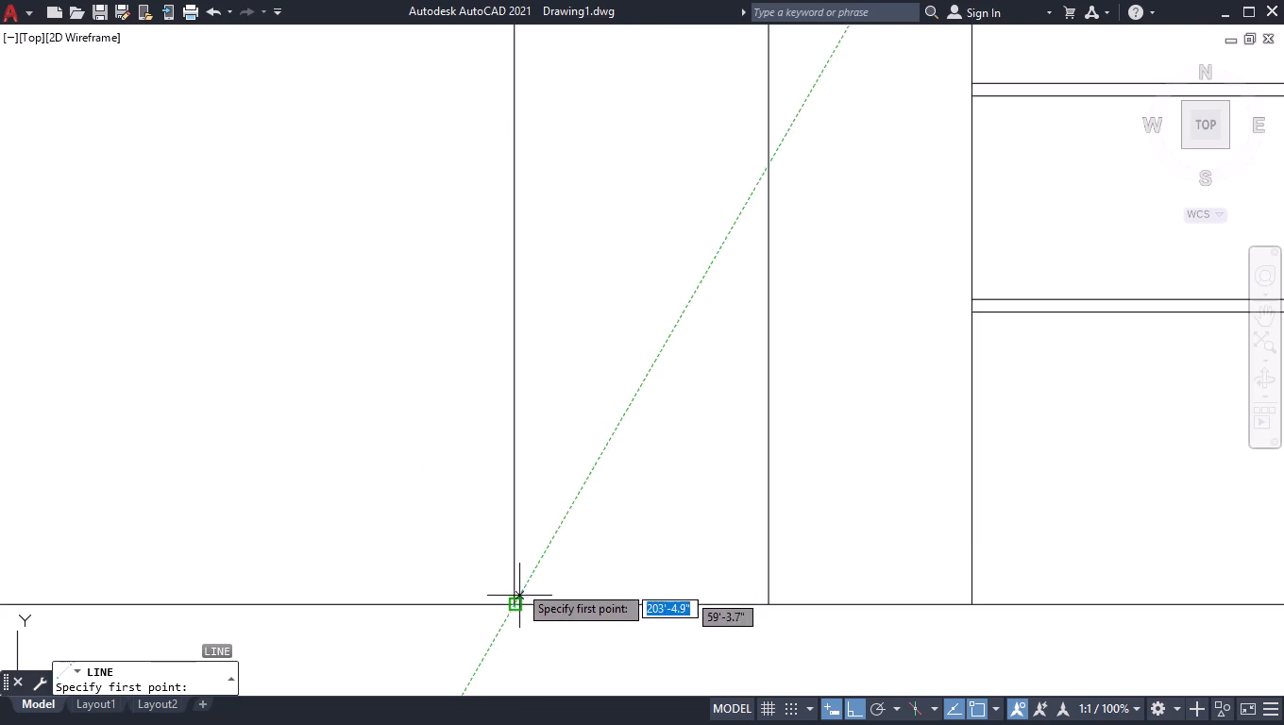
scroll(517, 582, "down", 2)
left_click(519, 596)
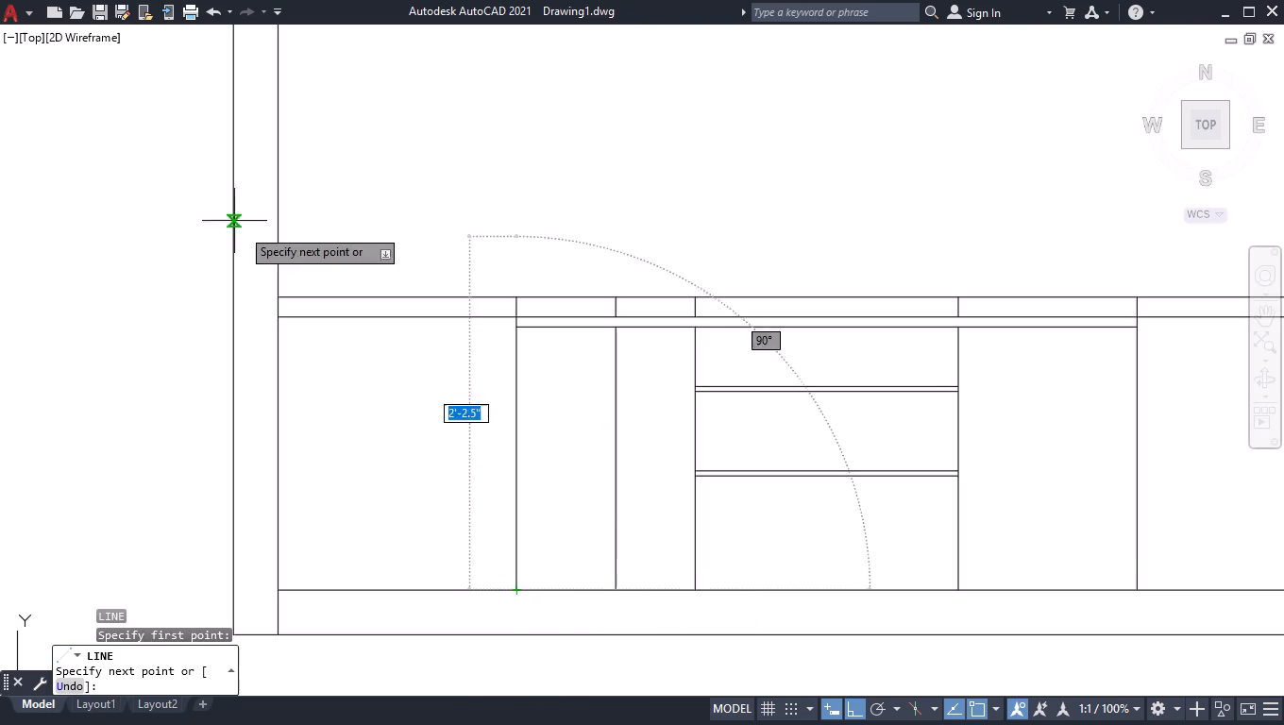
left_click(282, 298)
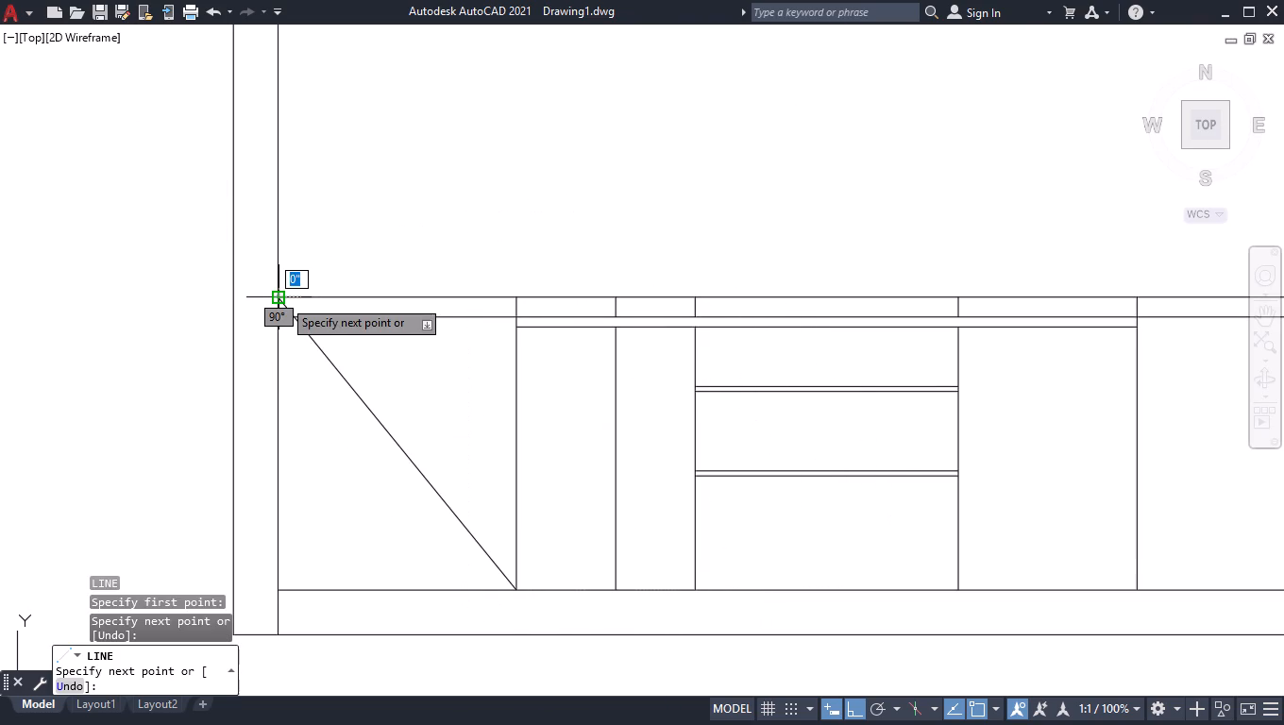
key("space")
key("space")
left_click(514, 297)
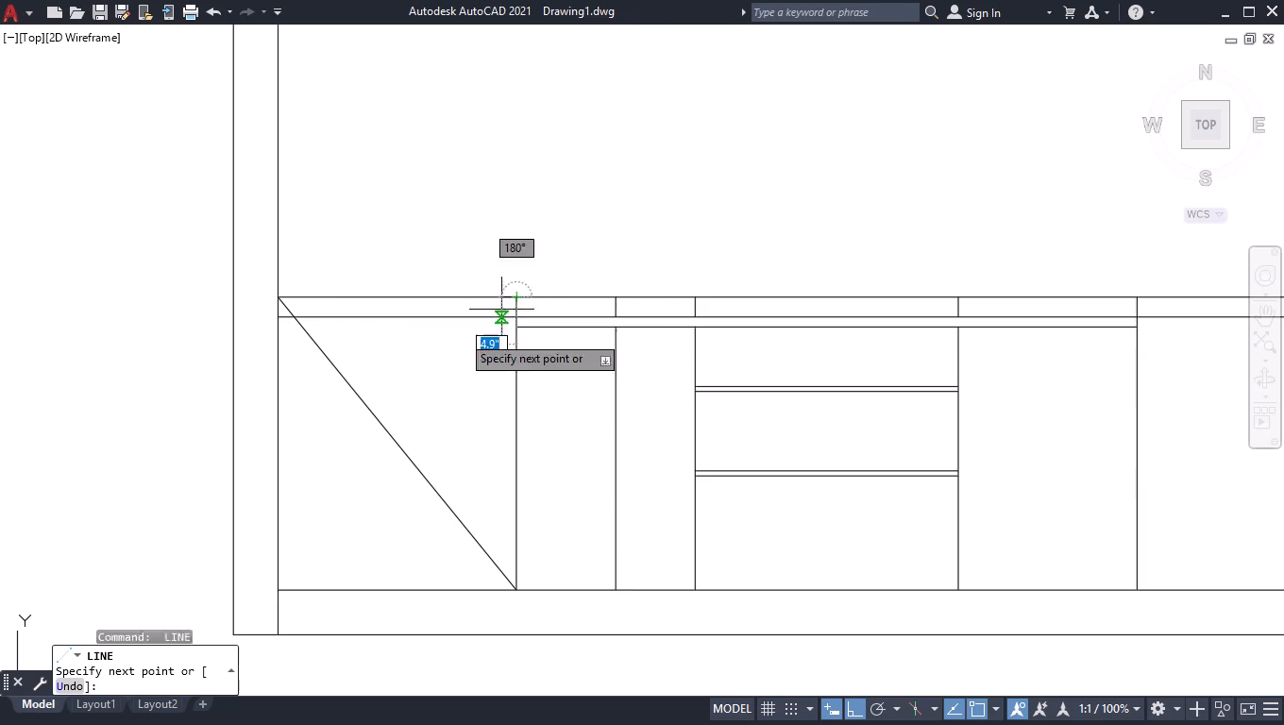
left_click(282, 590)
key("space")
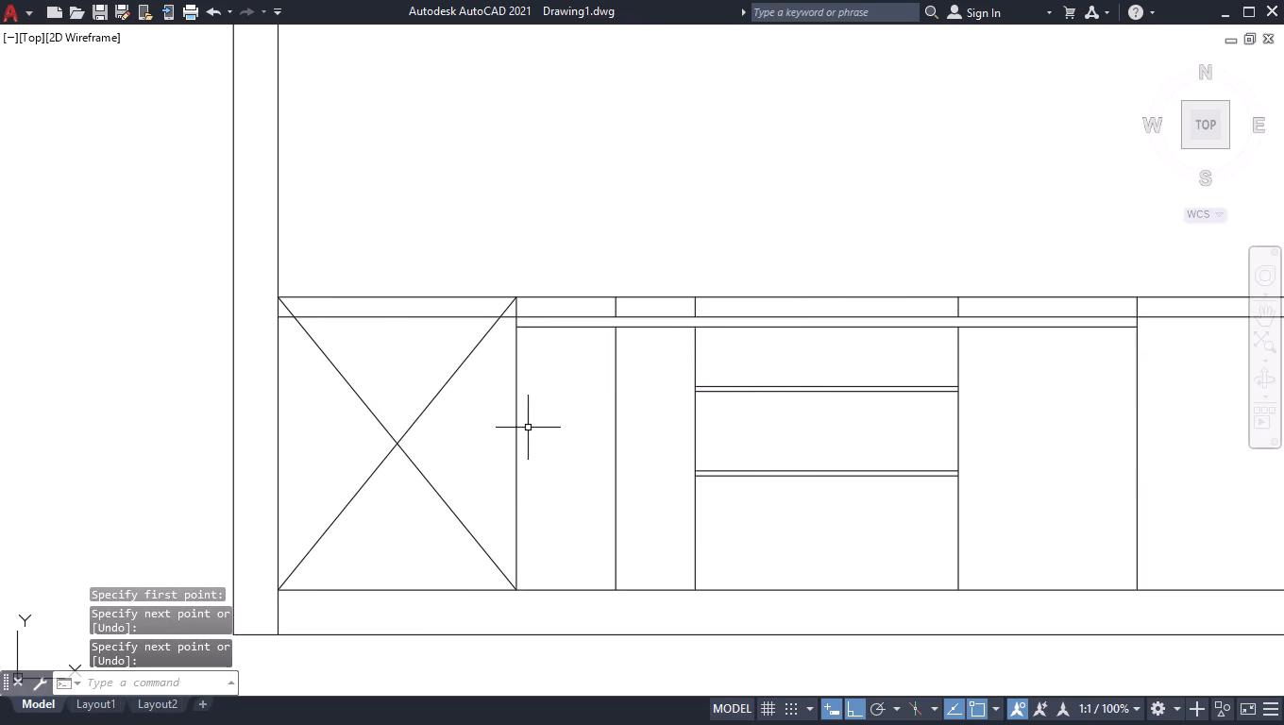
Draw a V-shaped door mark in the second bay, from its upper right corner via the left side's midpoint to its lower right corner.
key("space")
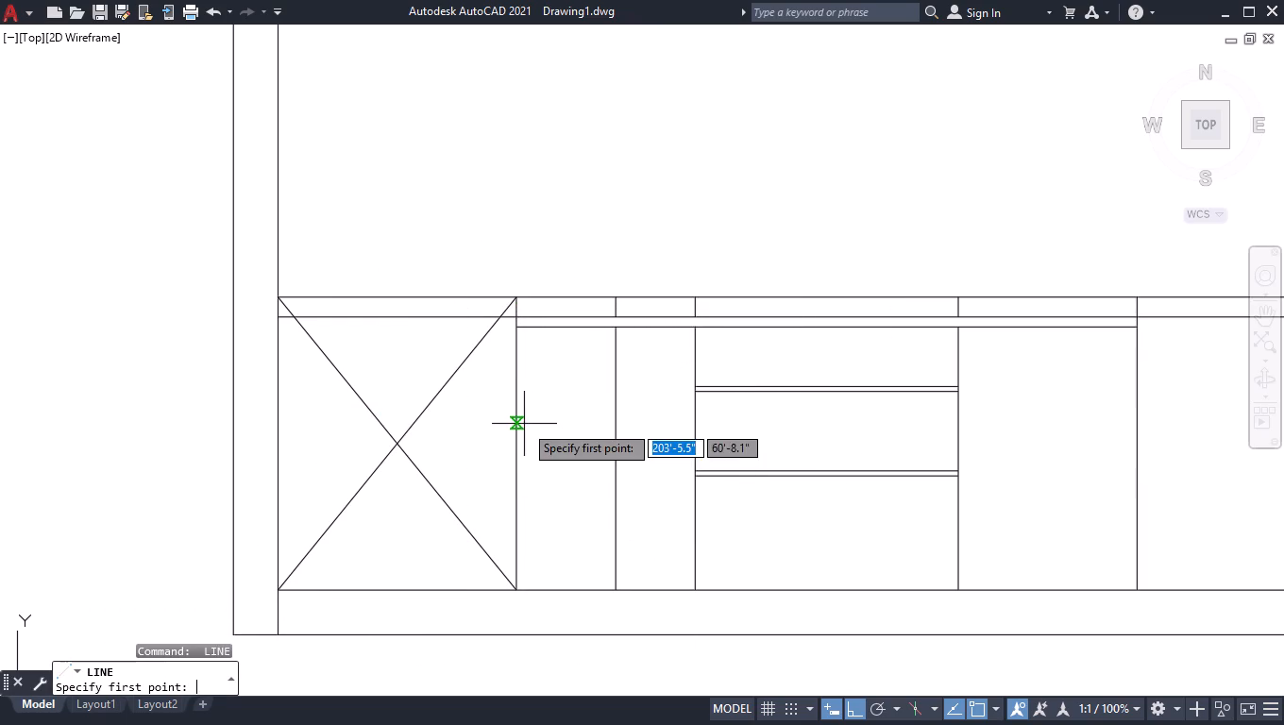
left_click(621, 329)
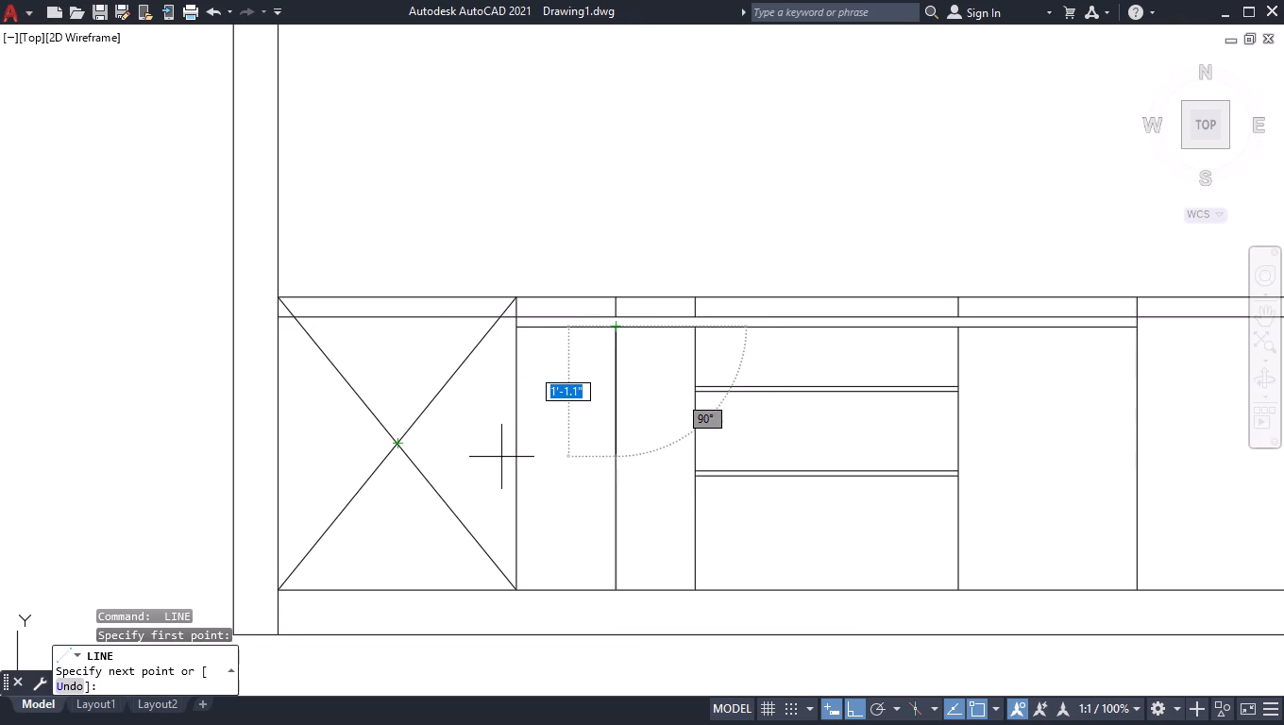
left_click(517, 442)
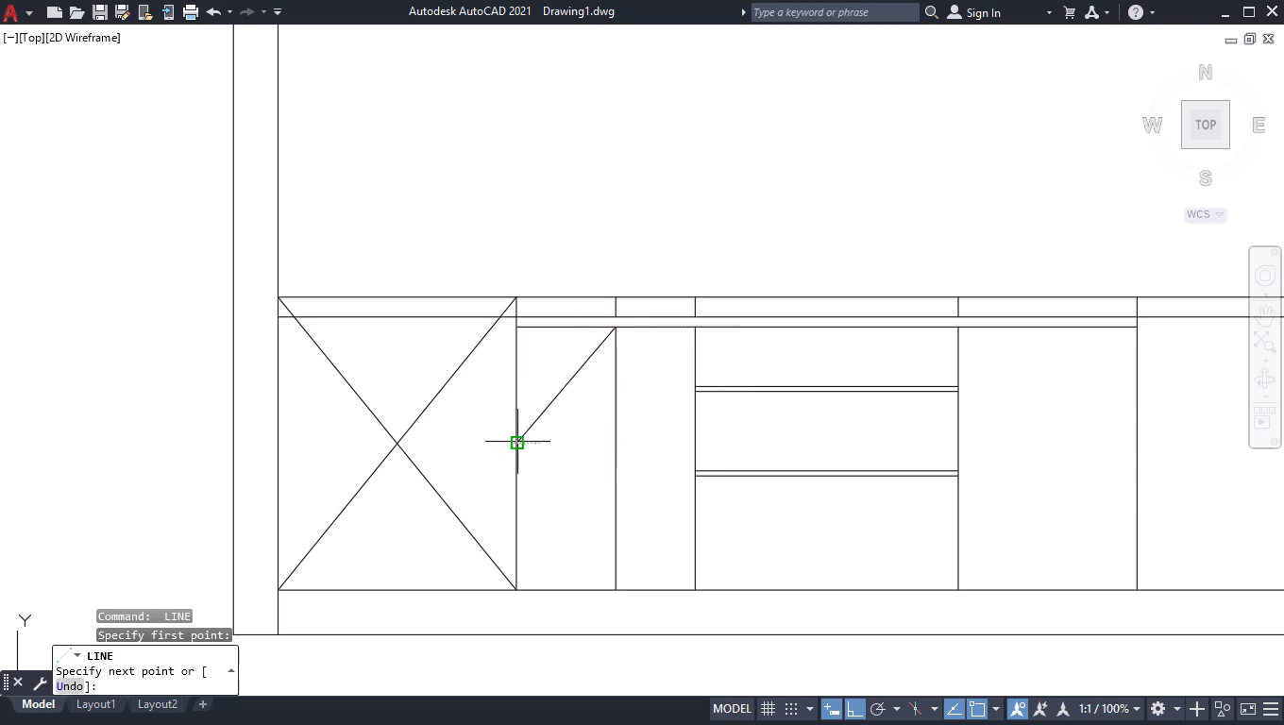
left_click(613, 584)
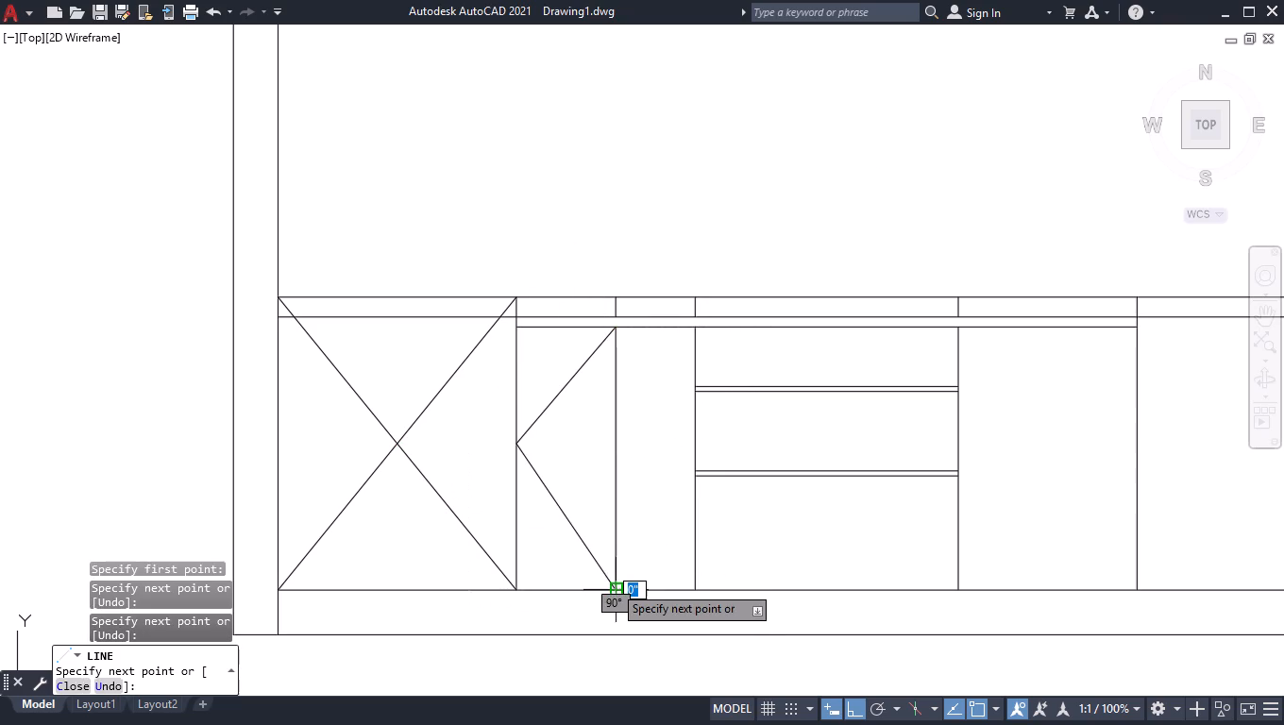
key("Return")
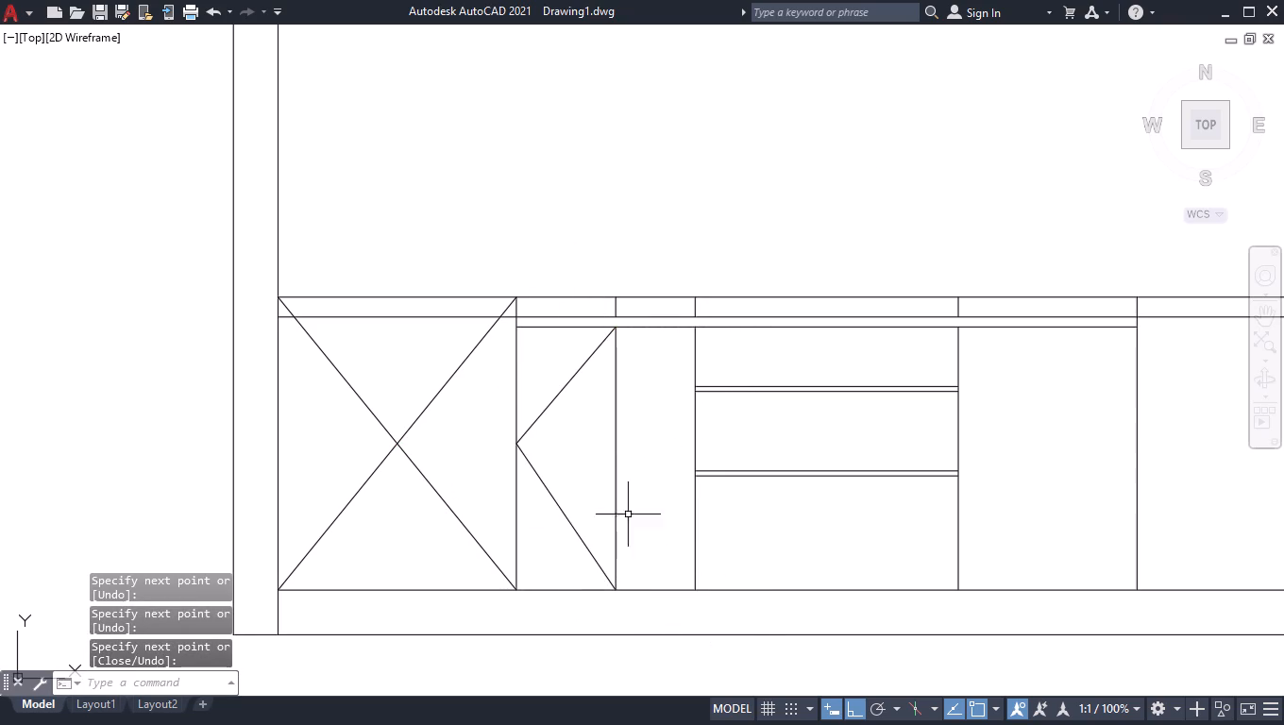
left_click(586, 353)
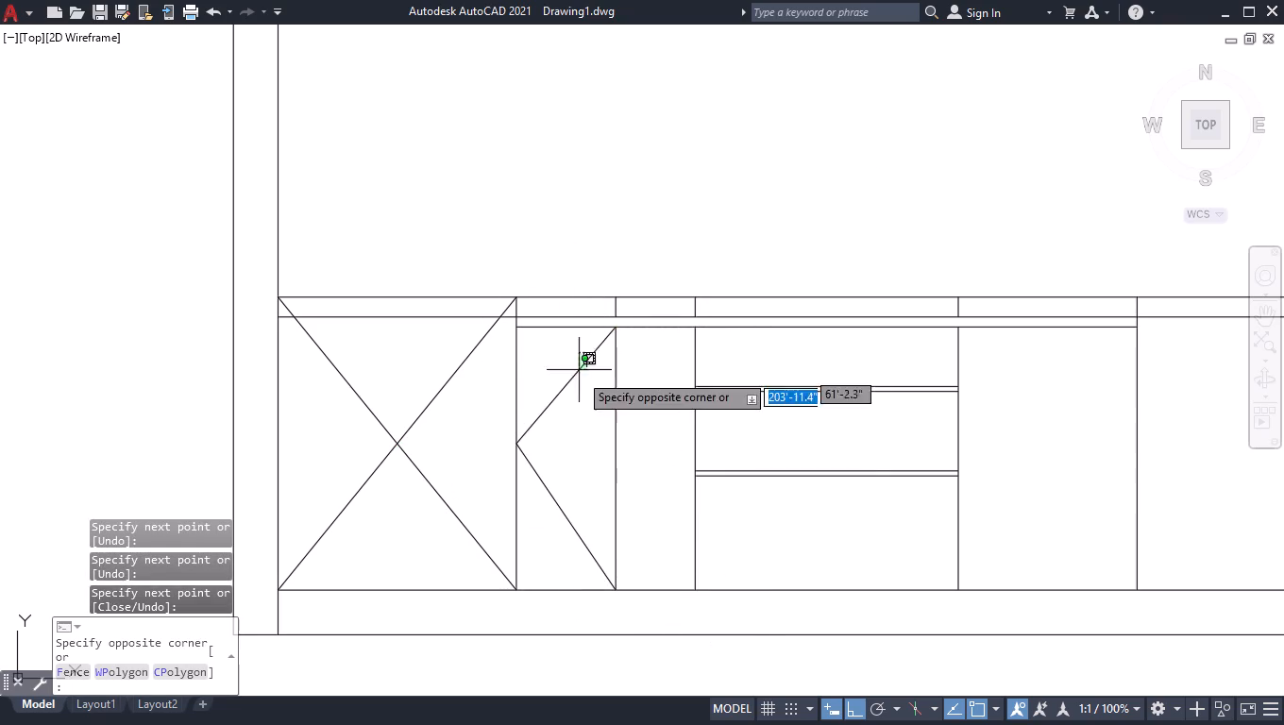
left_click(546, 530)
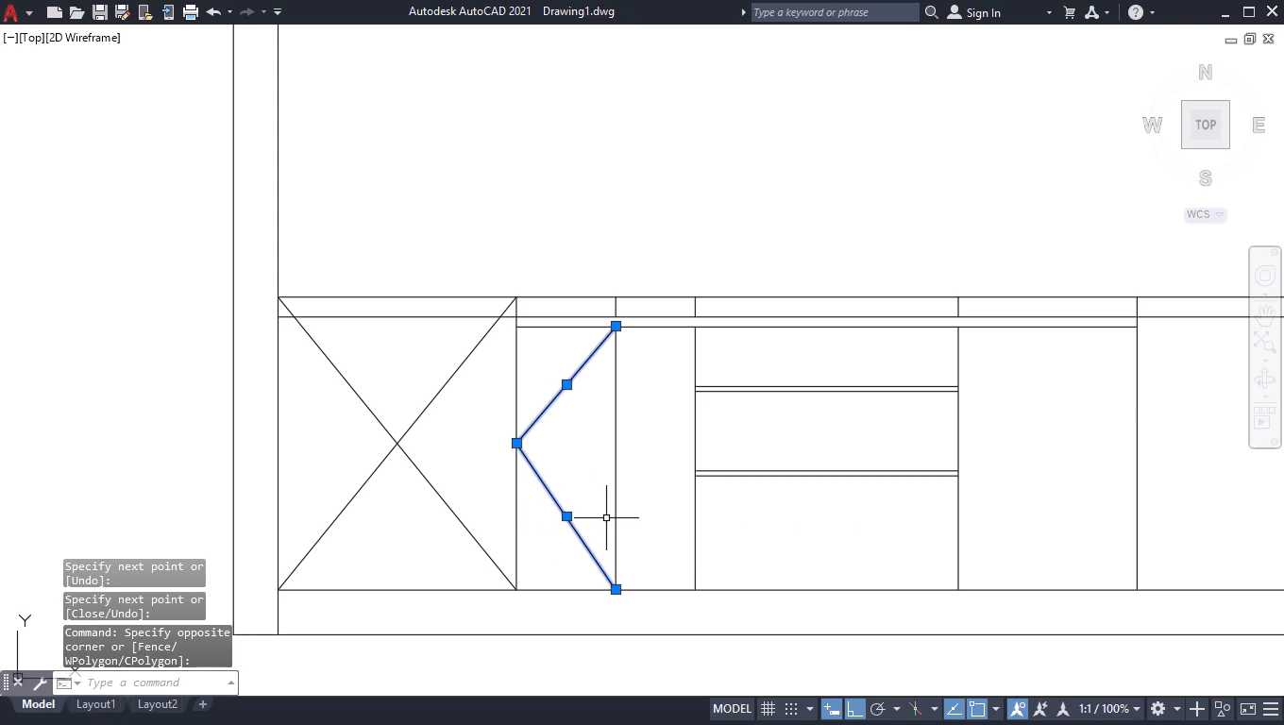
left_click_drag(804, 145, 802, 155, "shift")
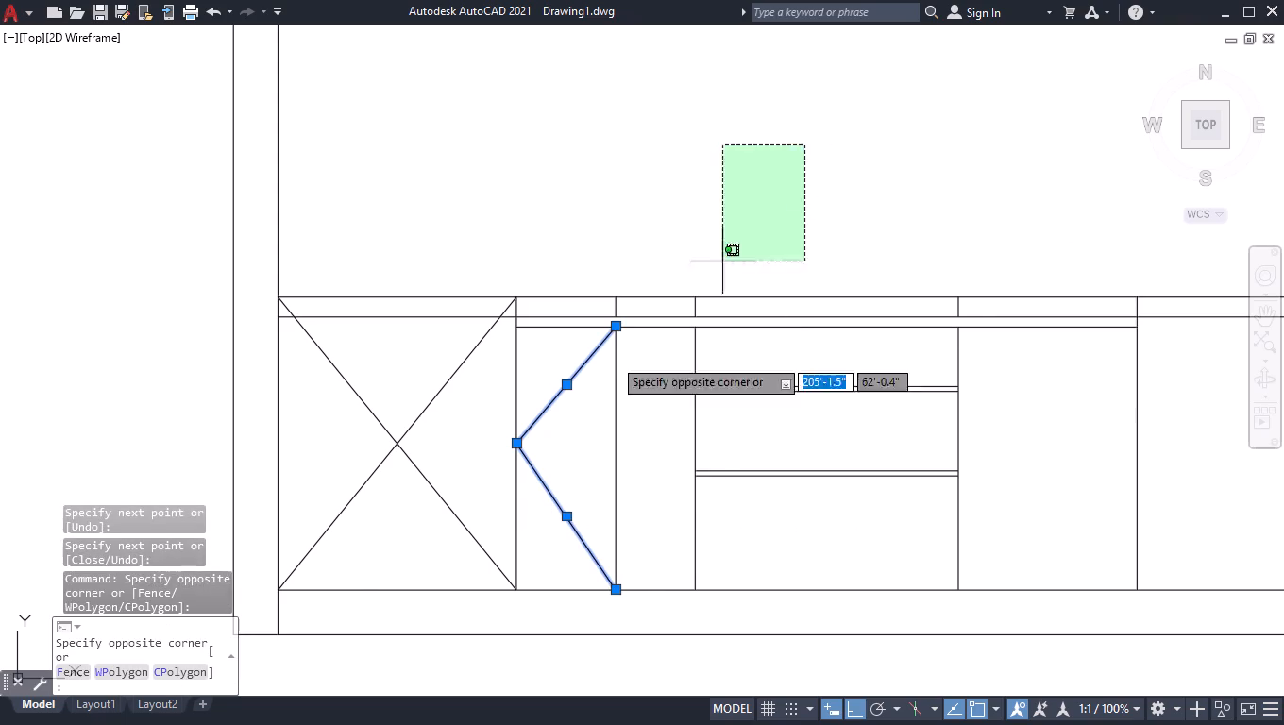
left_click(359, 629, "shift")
Load the ISO dash linetype ACAD_ISO02W100 into the drawing.
type("LT")
key("Return")
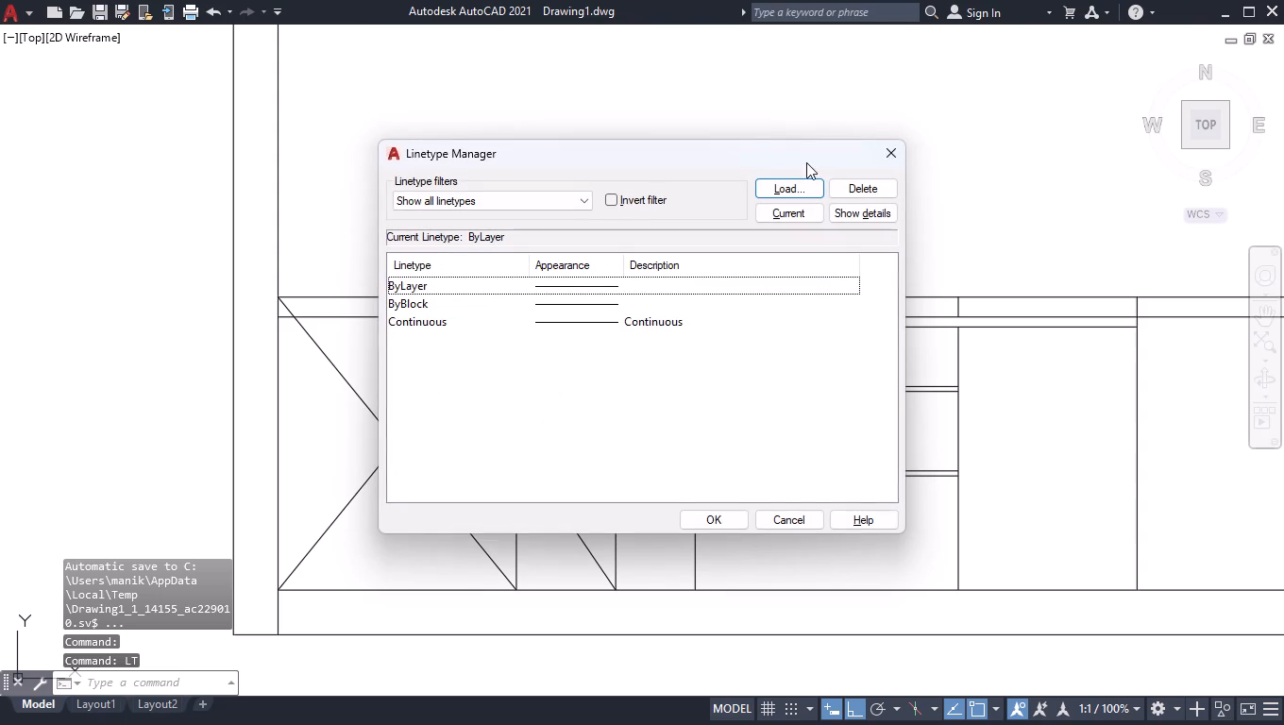
left_click(800, 184)
left_click(693, 313)
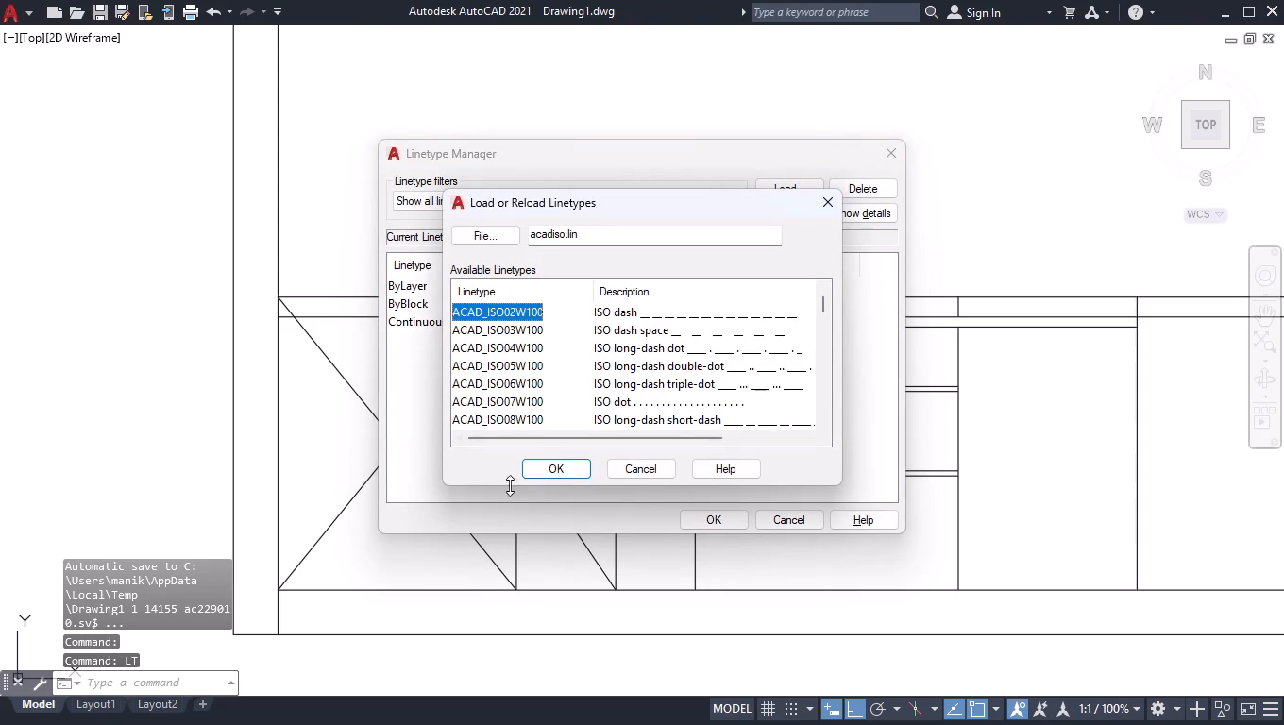
left_click(546, 478)
left_click(716, 522)
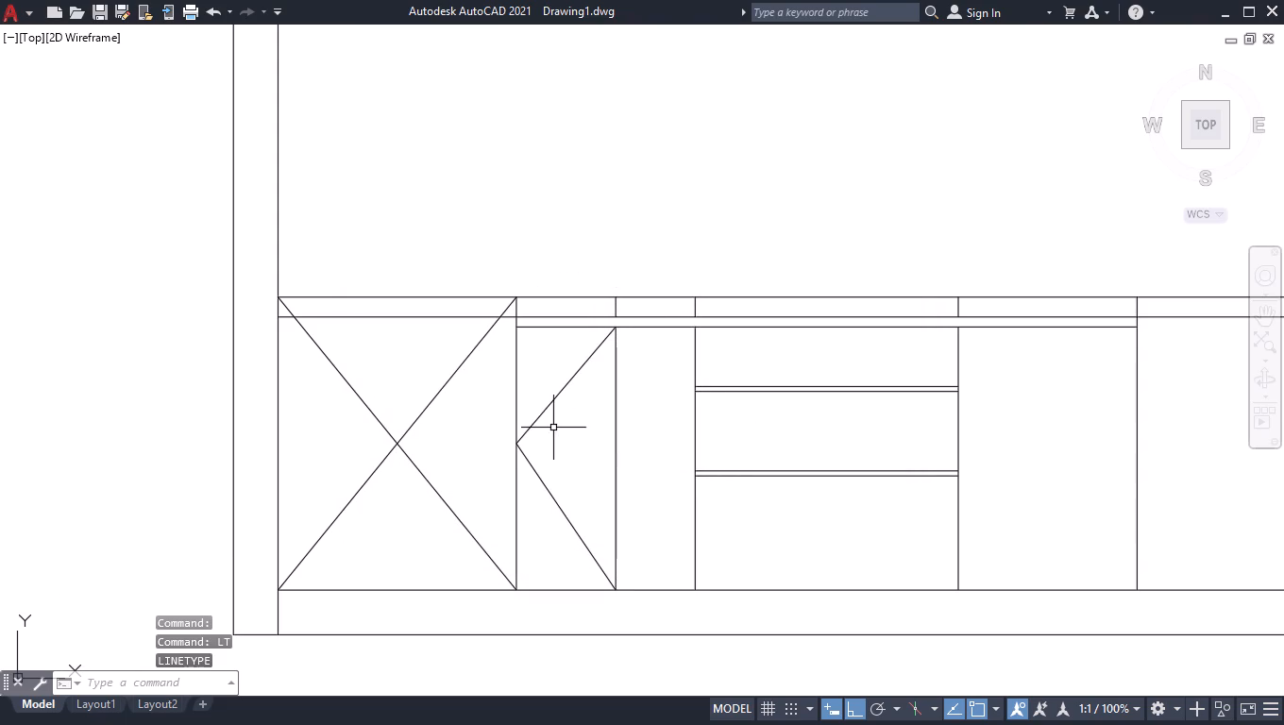
Assign the ACAD_ISO02W100 linetype to the two V-shaped door lines in the second bay.
left_click(580, 353)
left_click(549, 549)
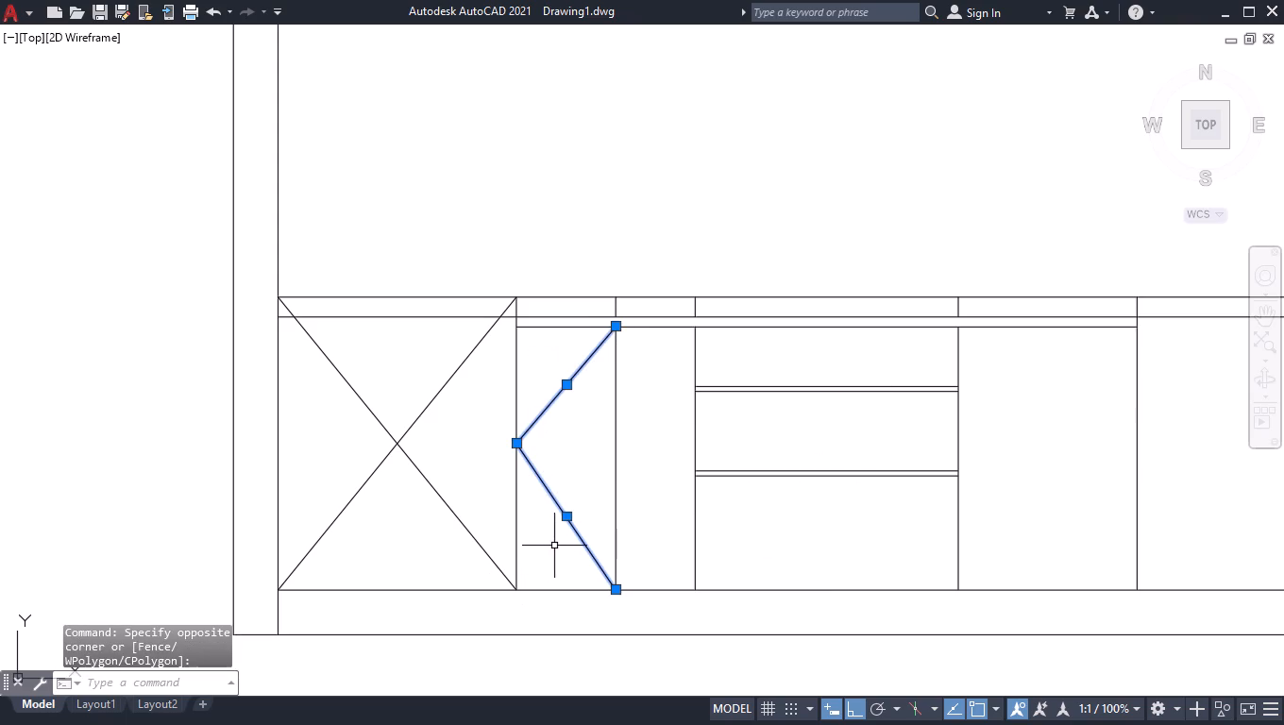
key("ctrl+1")
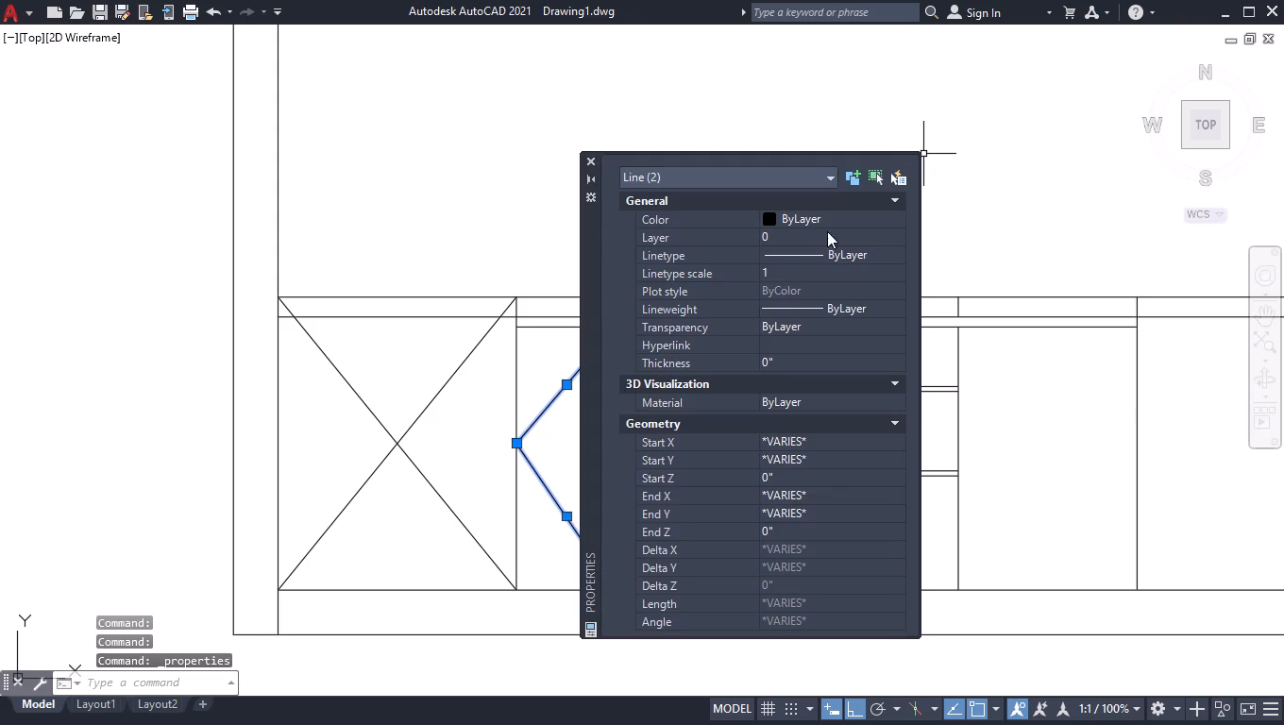
left_click(811, 254)
left_click(804, 249)
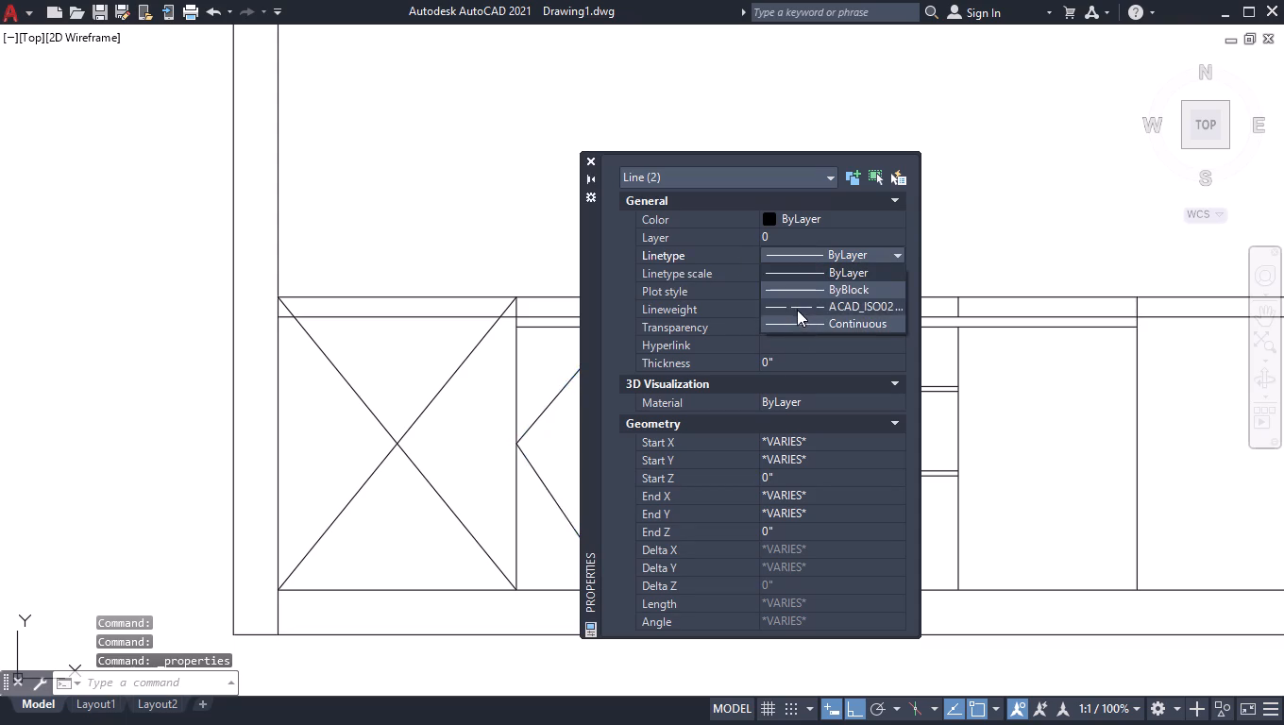
left_click(796, 309)
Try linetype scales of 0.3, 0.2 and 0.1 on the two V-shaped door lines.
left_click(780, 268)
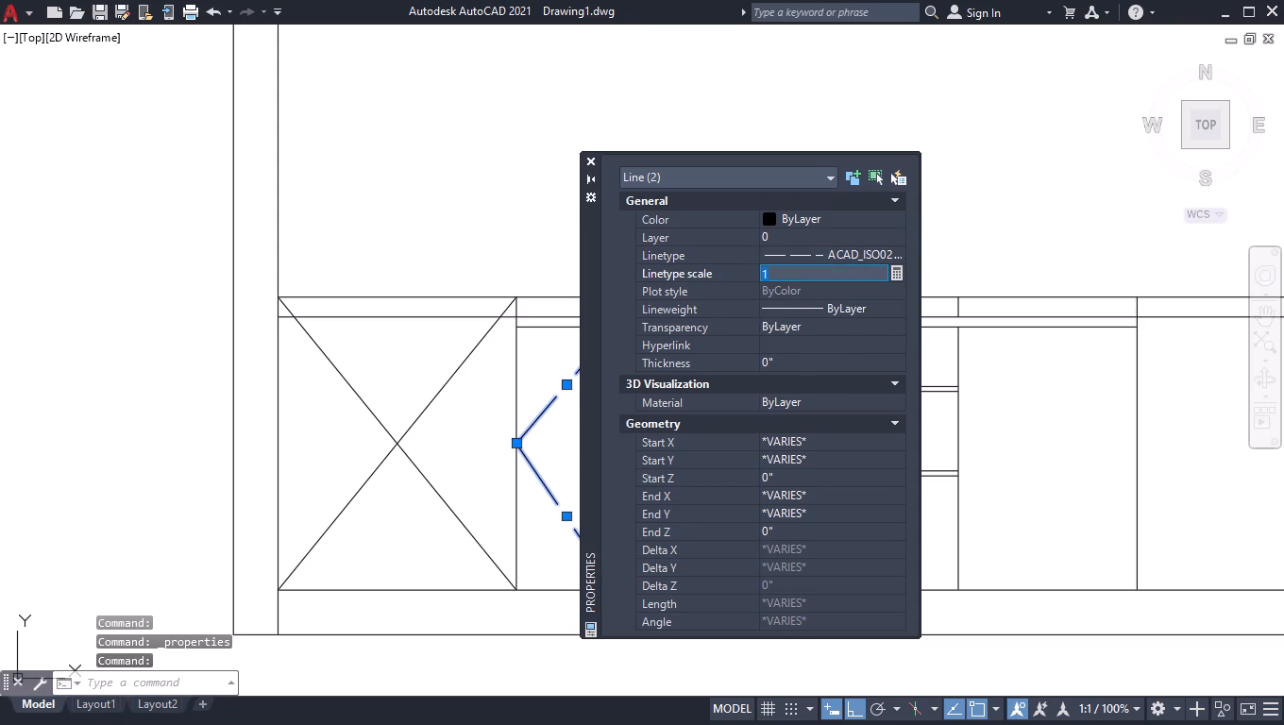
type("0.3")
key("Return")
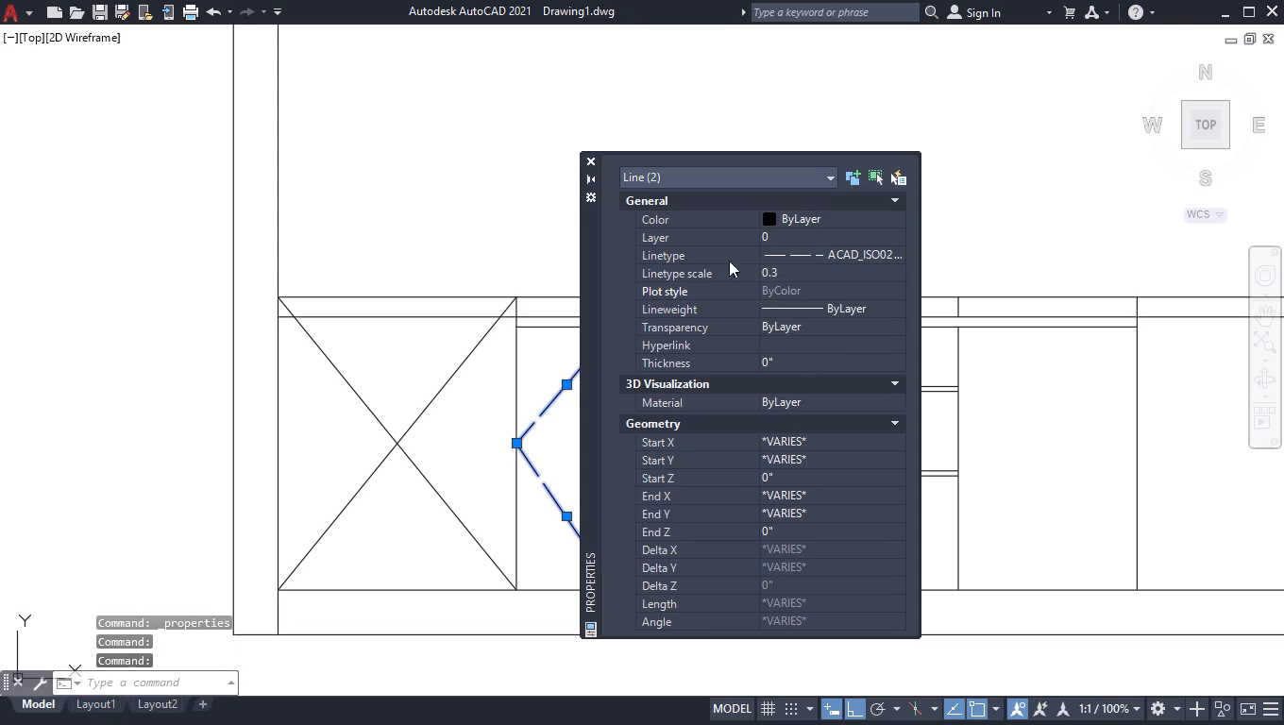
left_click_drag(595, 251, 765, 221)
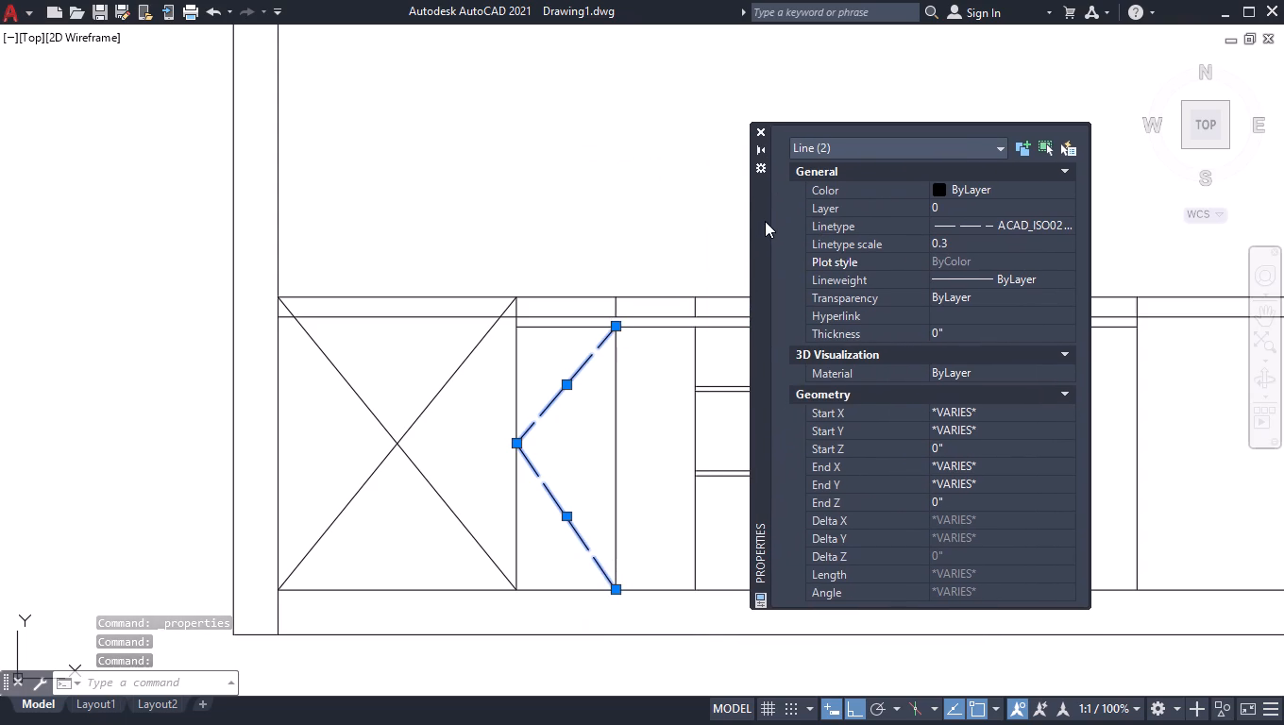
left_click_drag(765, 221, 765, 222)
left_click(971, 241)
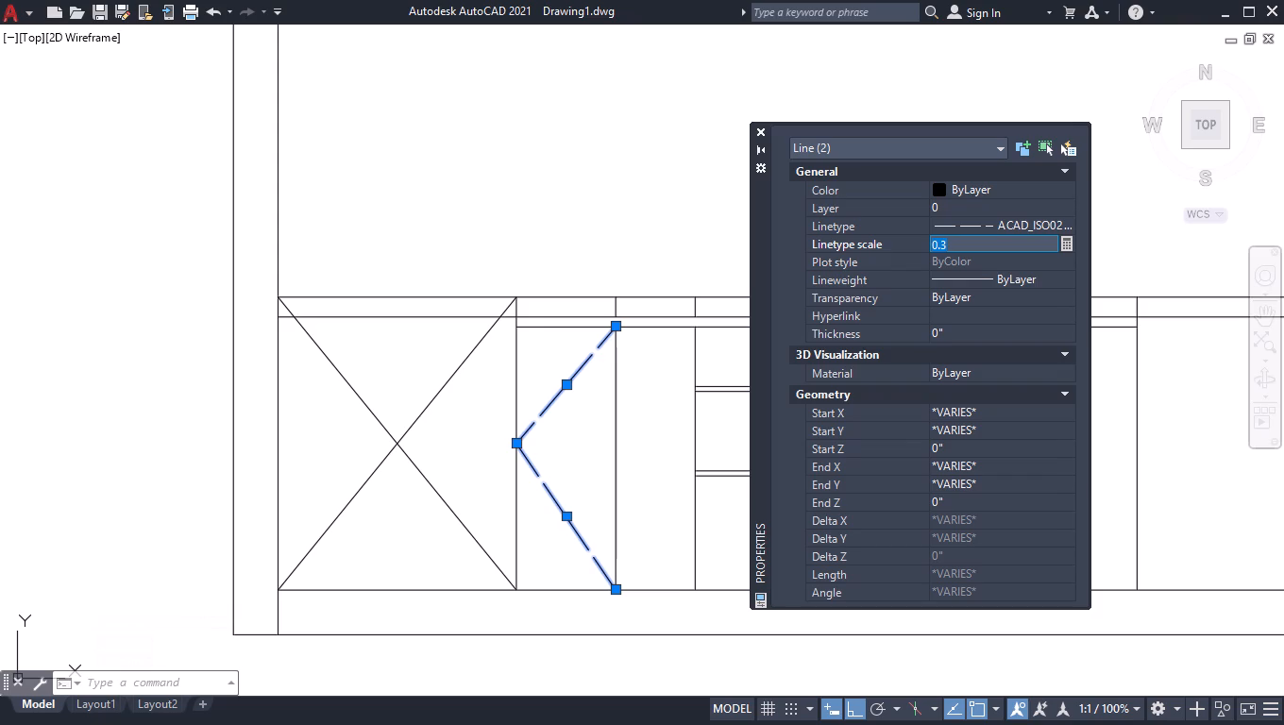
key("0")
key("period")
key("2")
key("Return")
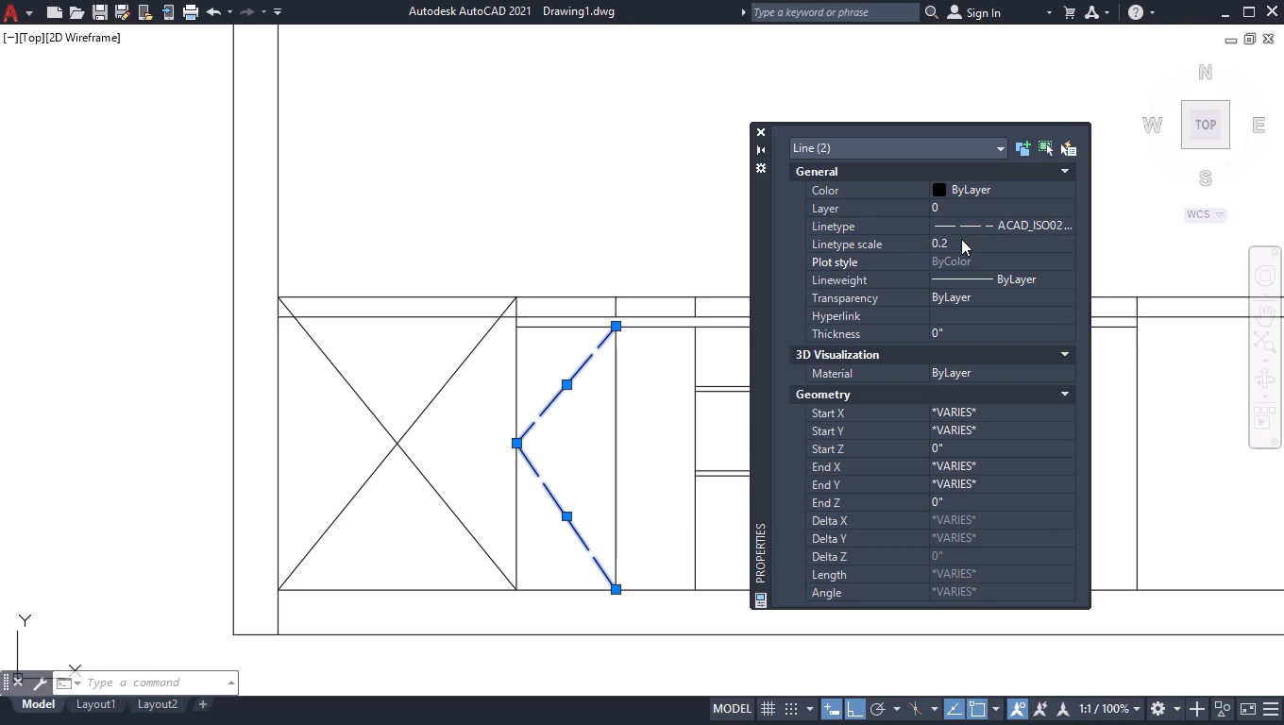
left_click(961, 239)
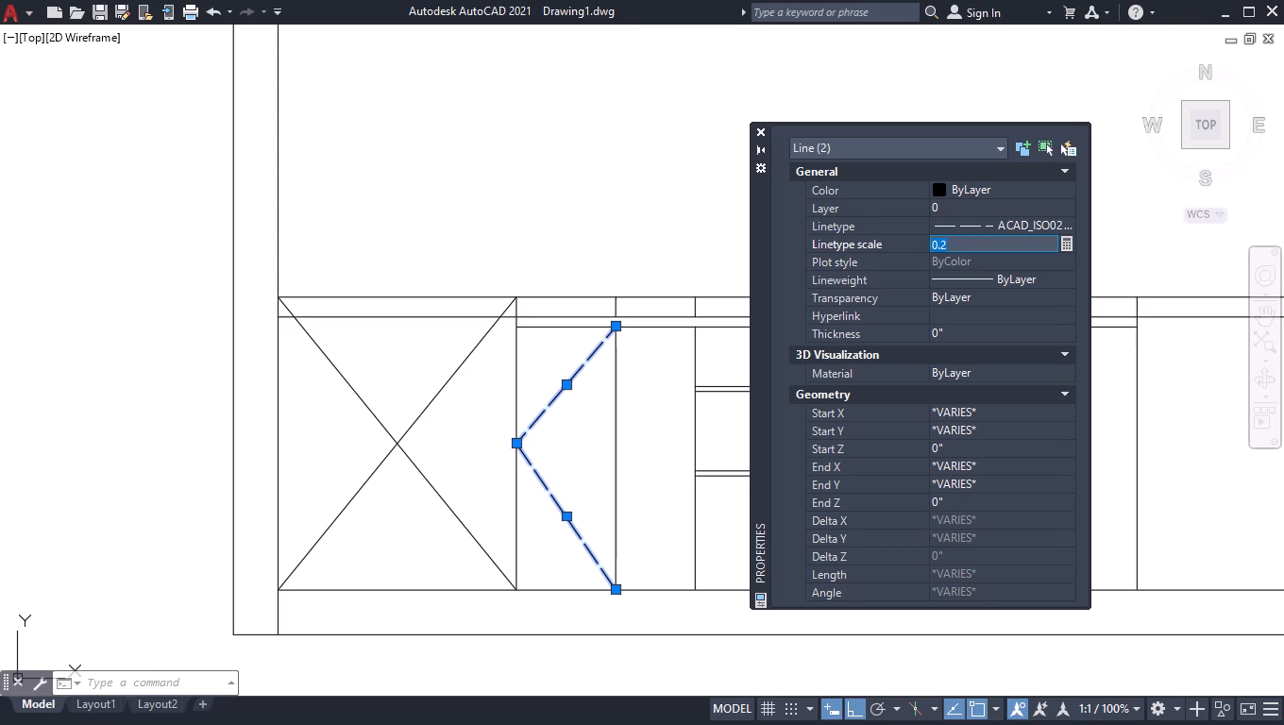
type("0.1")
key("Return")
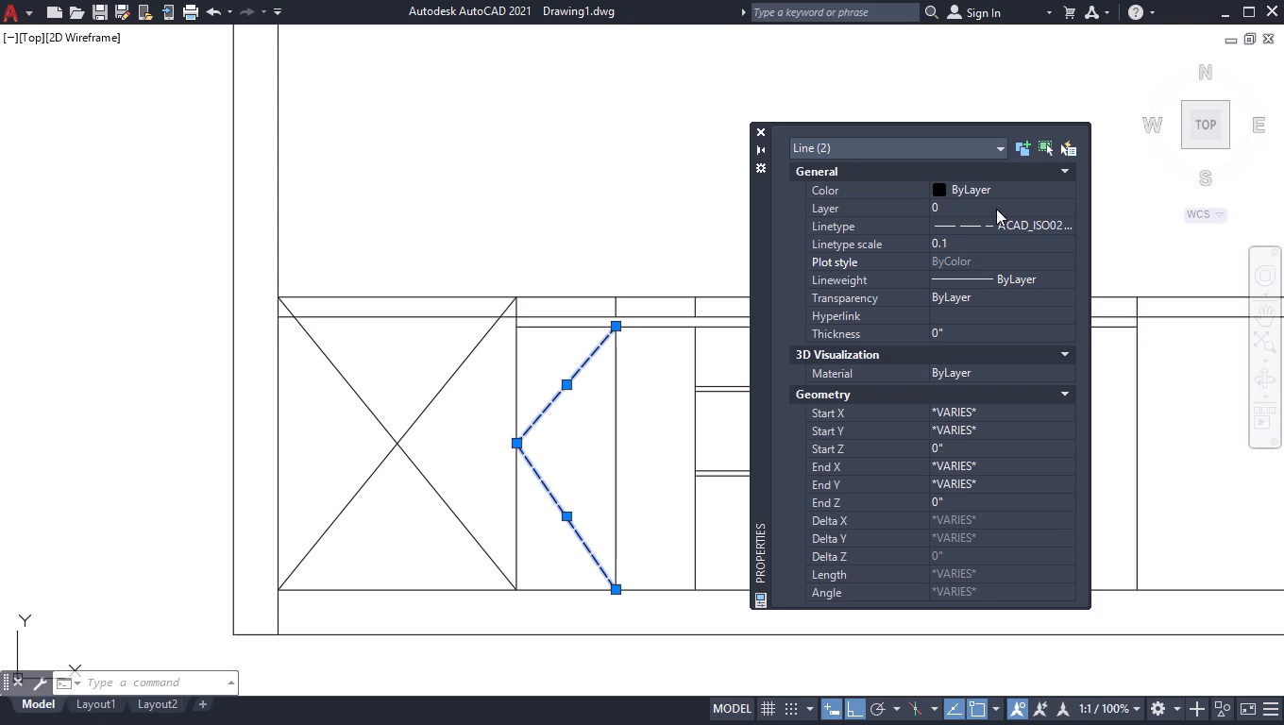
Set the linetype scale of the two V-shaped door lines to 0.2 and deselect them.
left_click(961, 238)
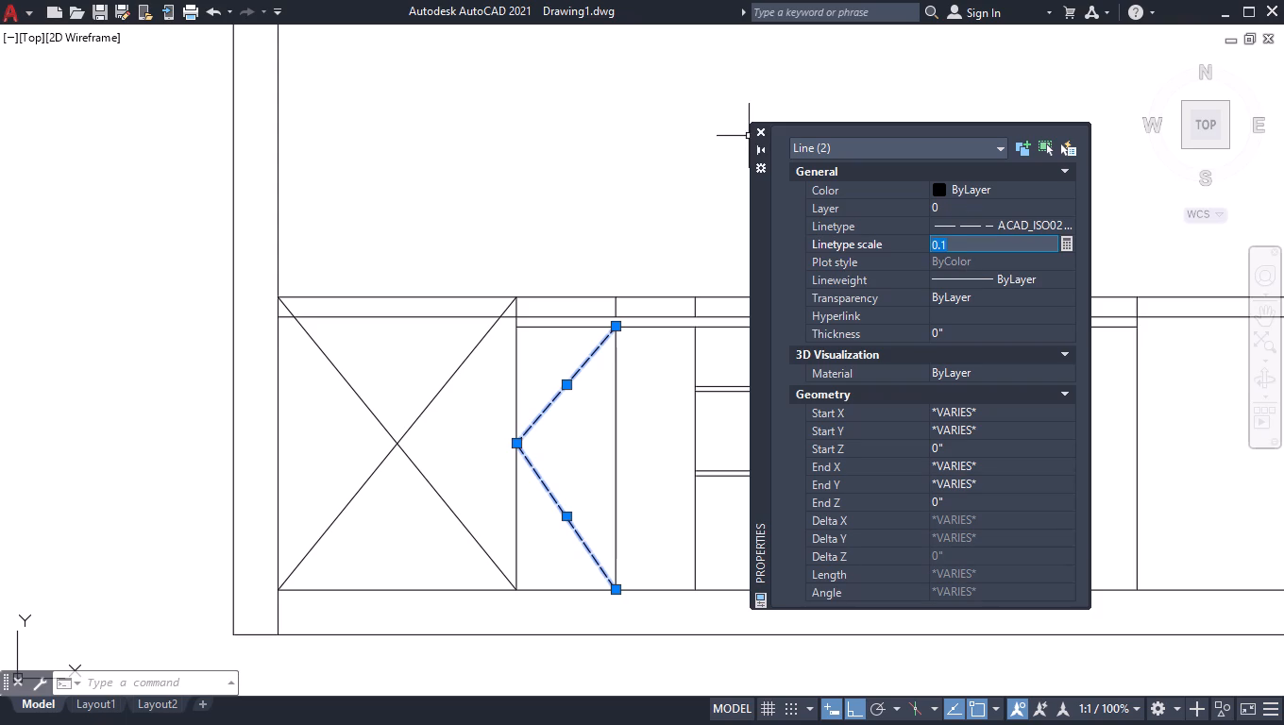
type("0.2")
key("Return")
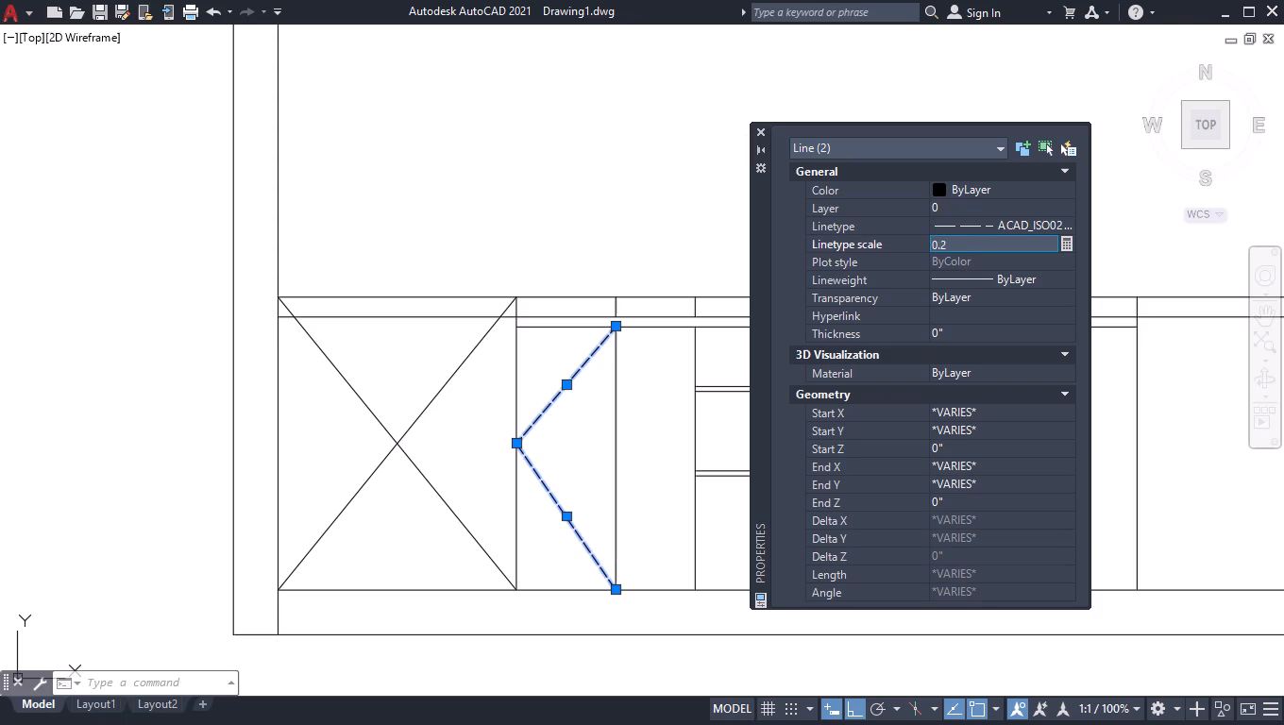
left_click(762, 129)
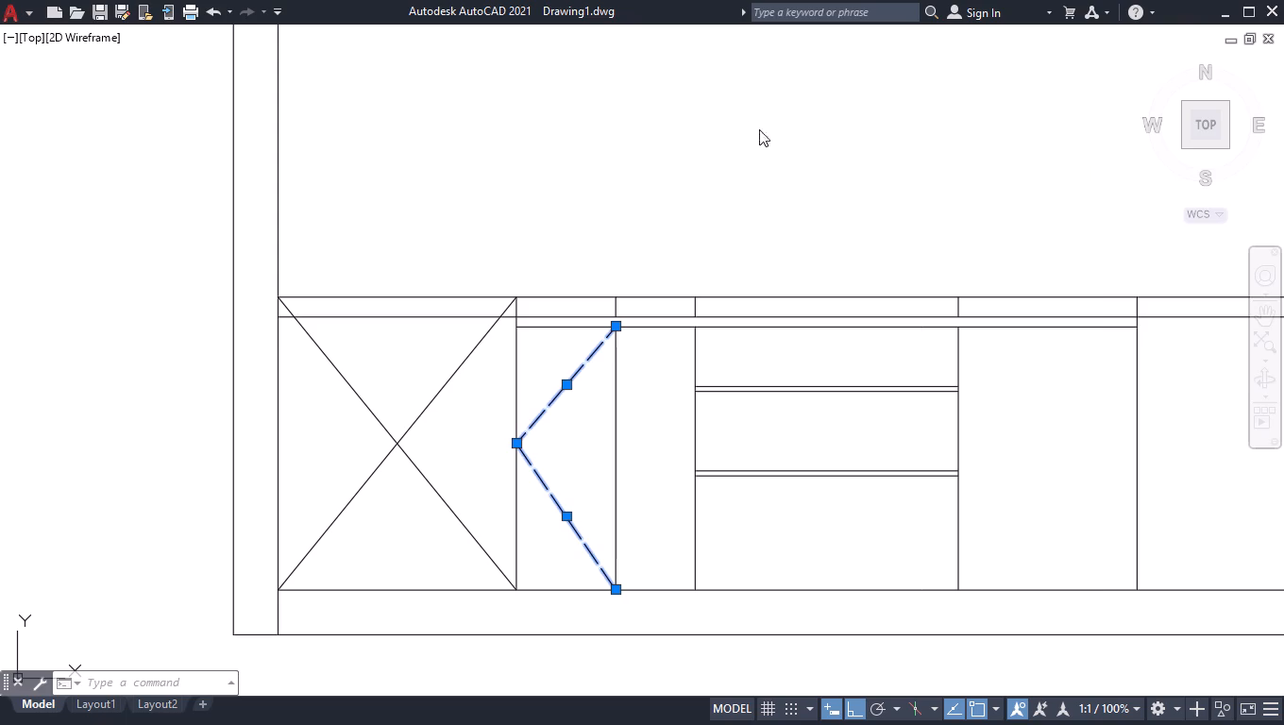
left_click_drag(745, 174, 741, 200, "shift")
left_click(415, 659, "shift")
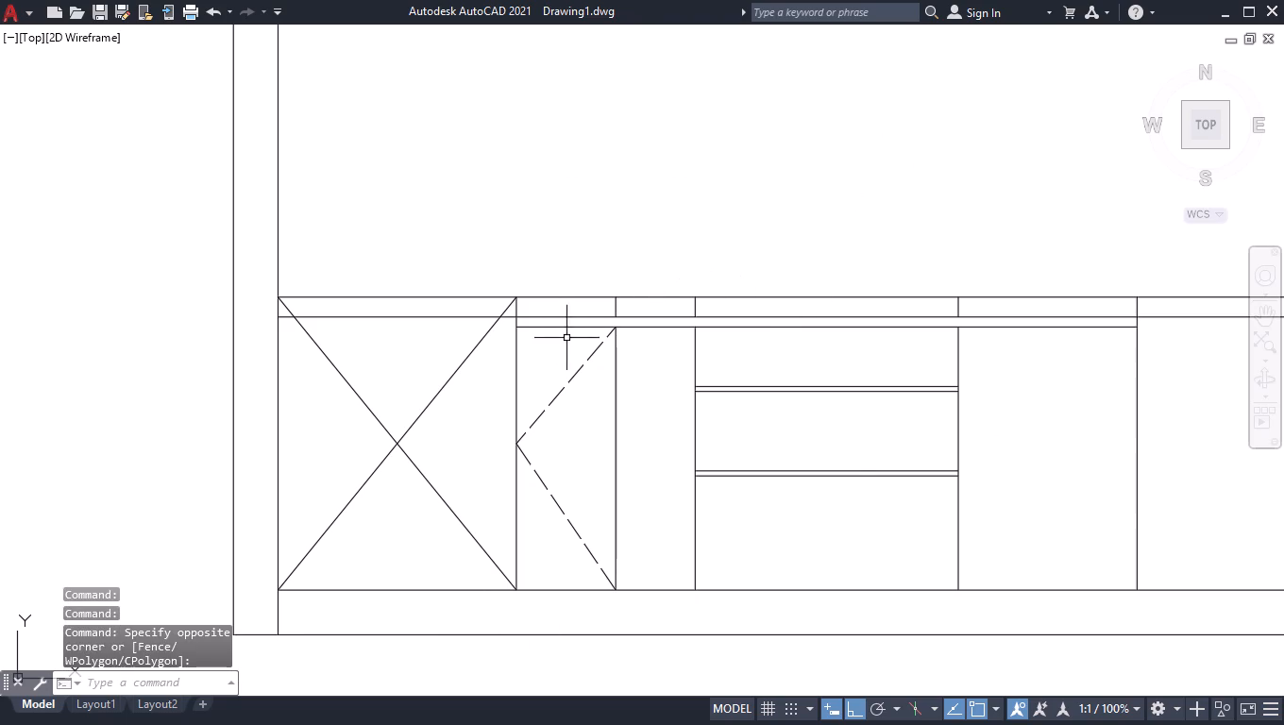
Set the linetype scale of the two dashed door lines in the second bay to 0.1 and deselect them.
left_click_drag(567, 338, 567, 353)
left_click(544, 546)
key("ctrl+1")
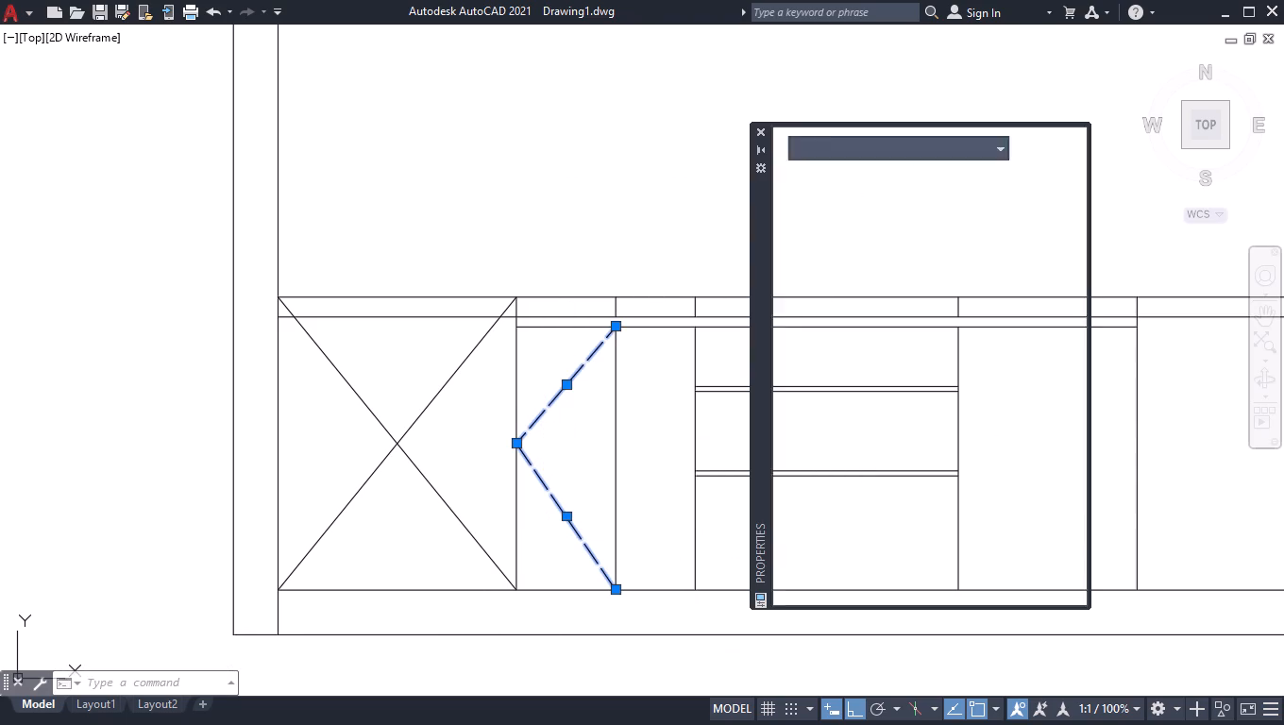
double_click(983, 244)
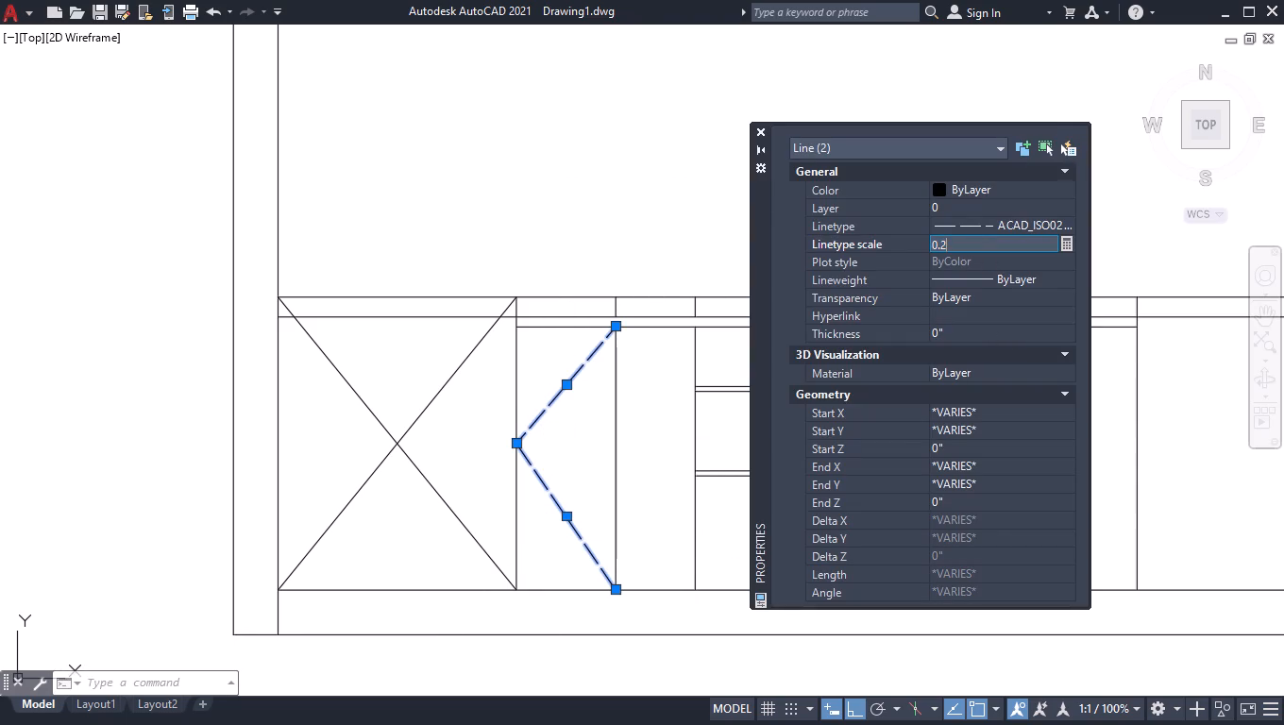
key("BackSpace")
key("1")
key("Return")
left_click(761, 133)
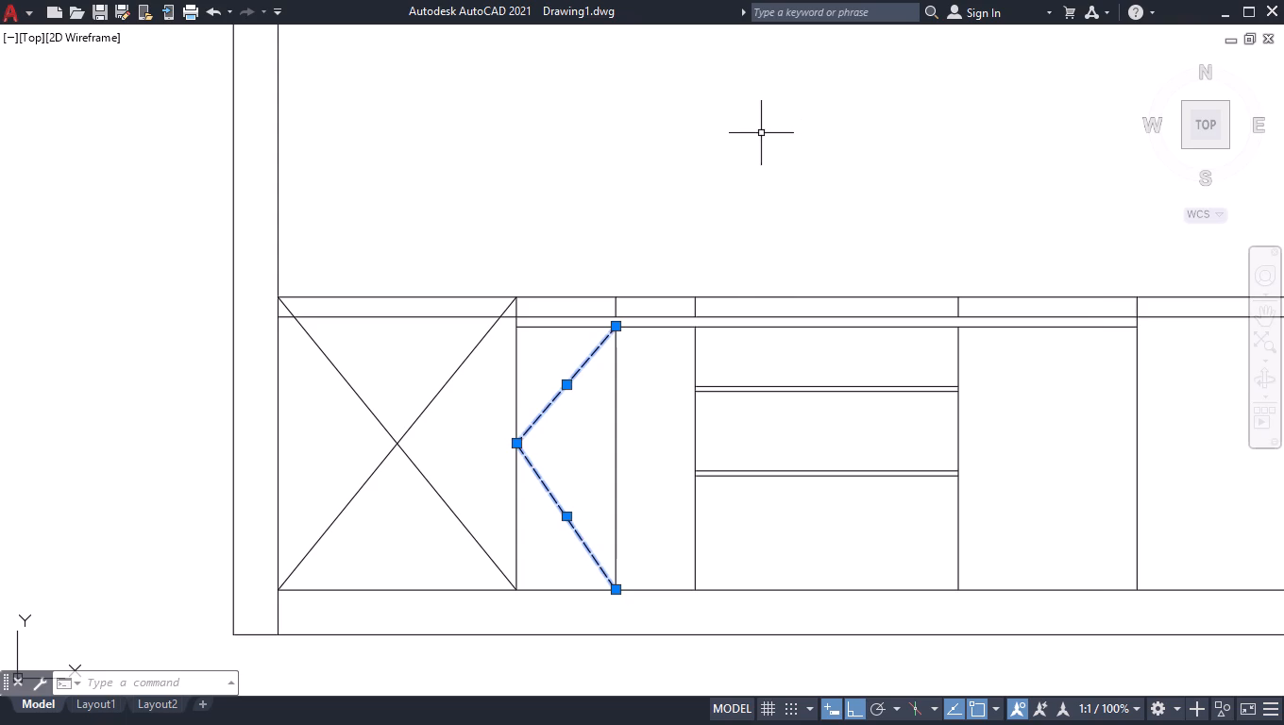
left_click_drag(707, 192, 701, 244, "shift")
left_click(493, 626, "shift")
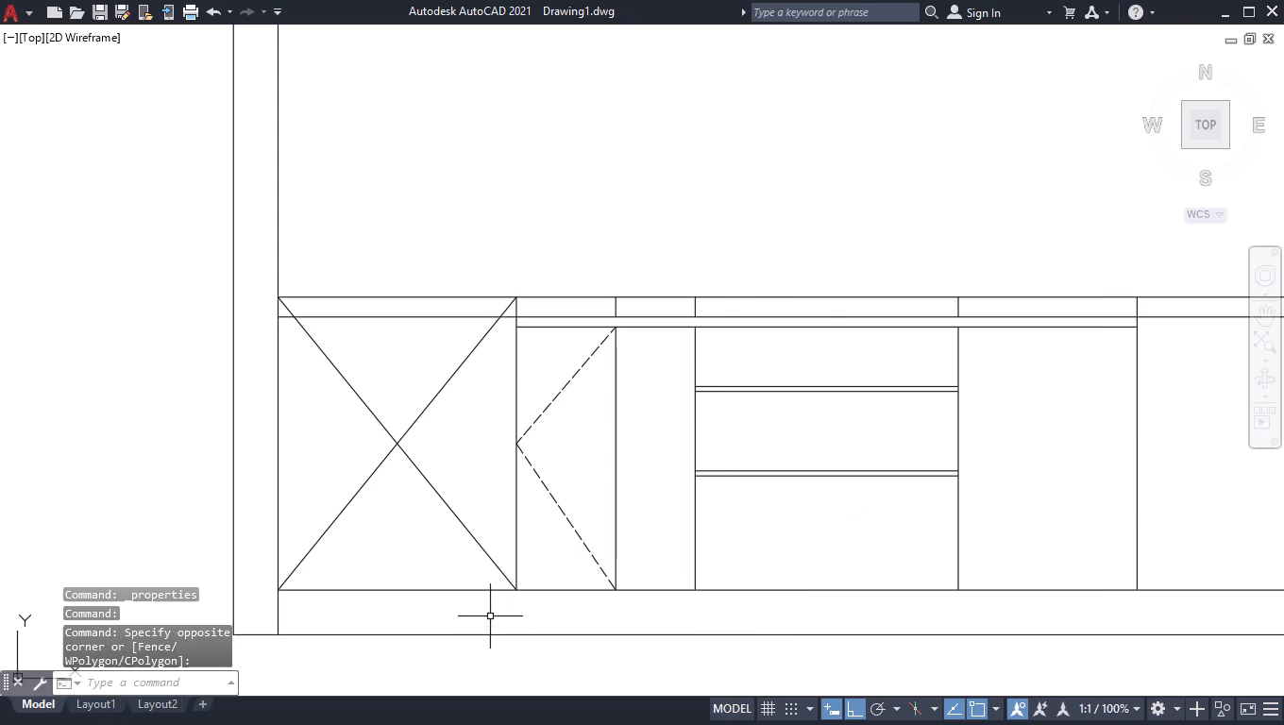
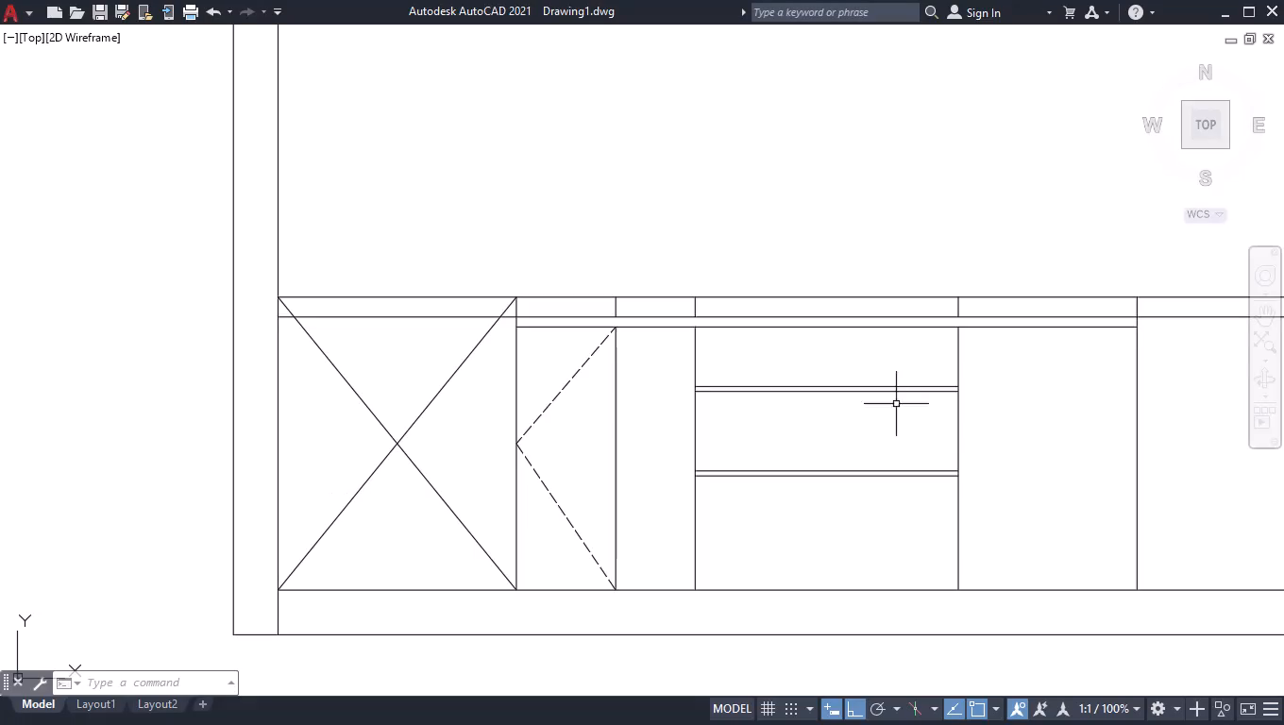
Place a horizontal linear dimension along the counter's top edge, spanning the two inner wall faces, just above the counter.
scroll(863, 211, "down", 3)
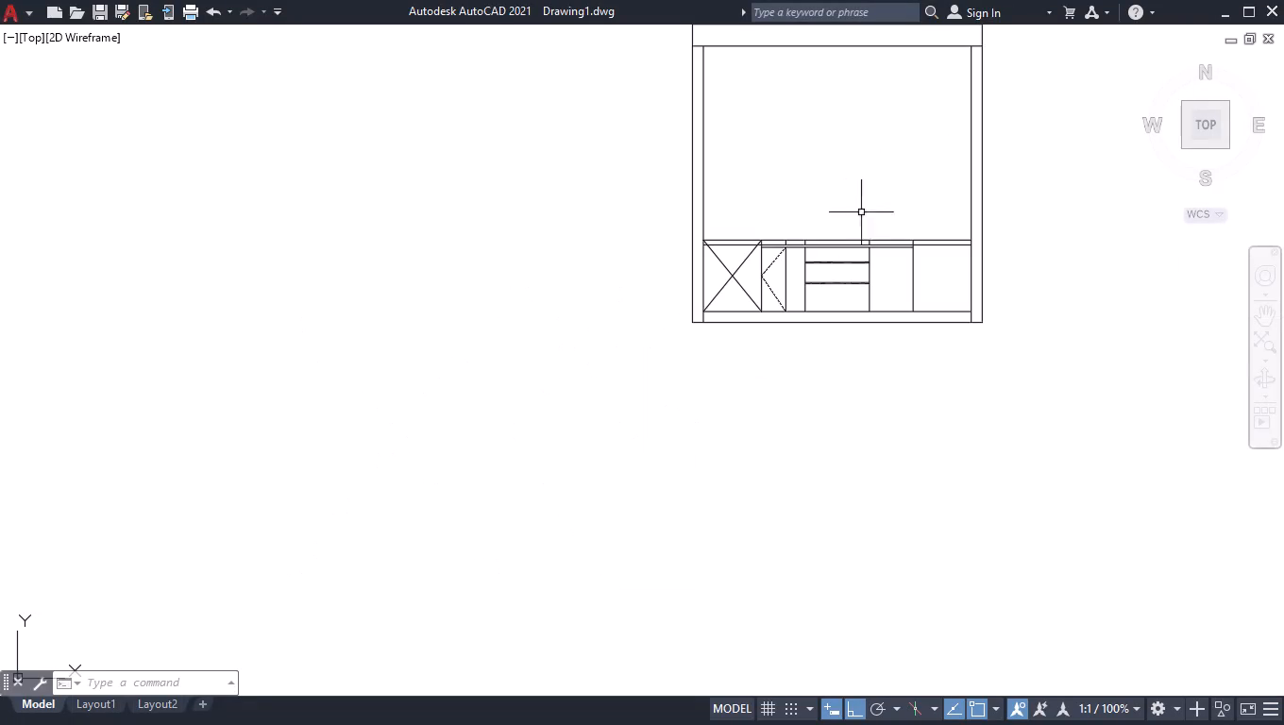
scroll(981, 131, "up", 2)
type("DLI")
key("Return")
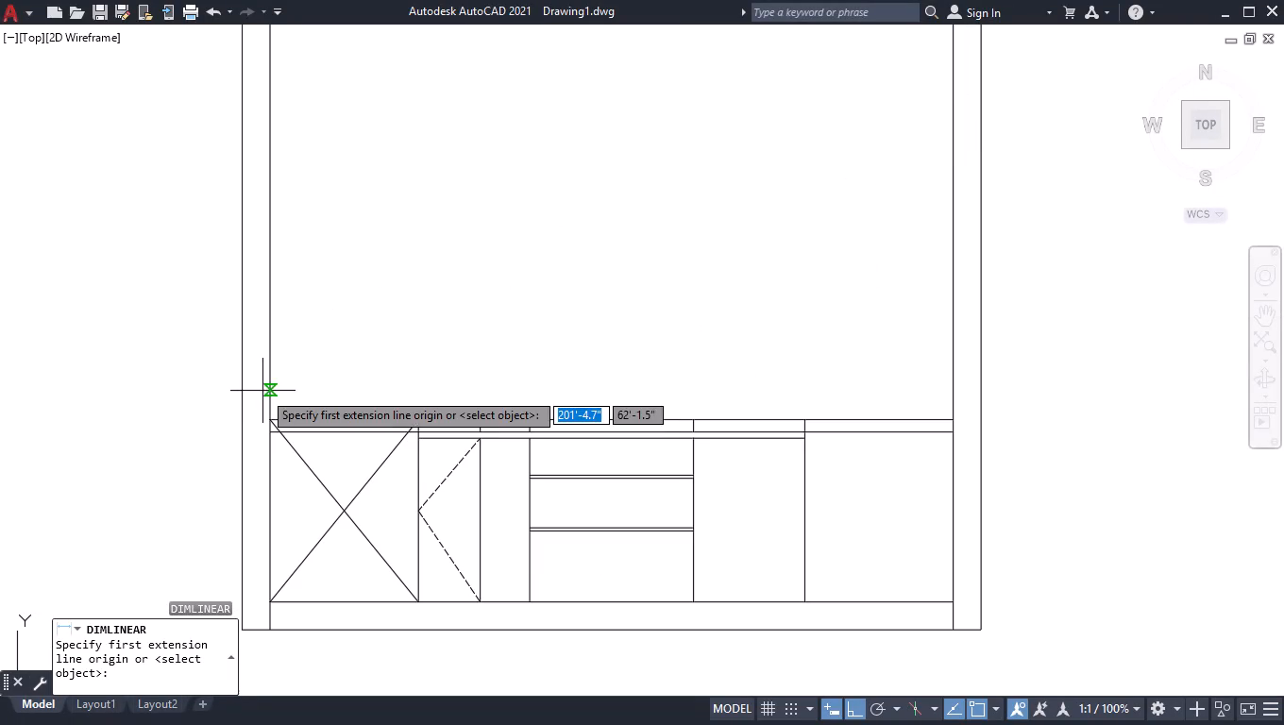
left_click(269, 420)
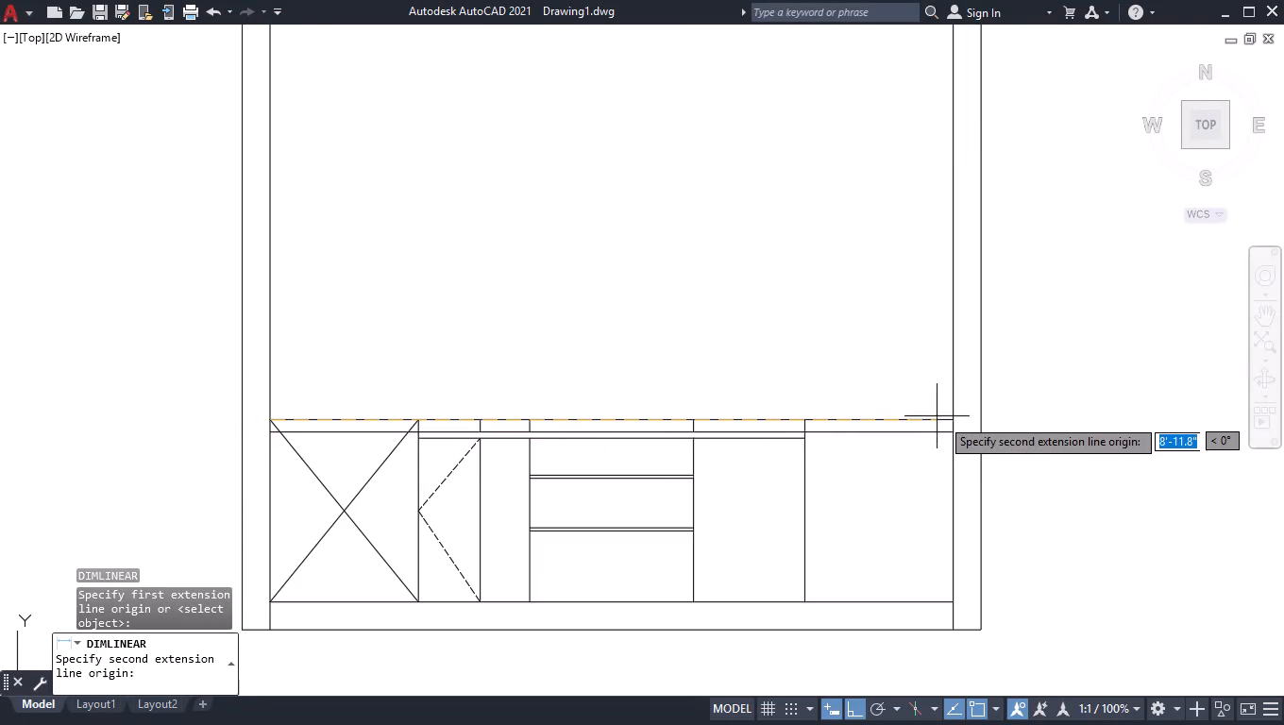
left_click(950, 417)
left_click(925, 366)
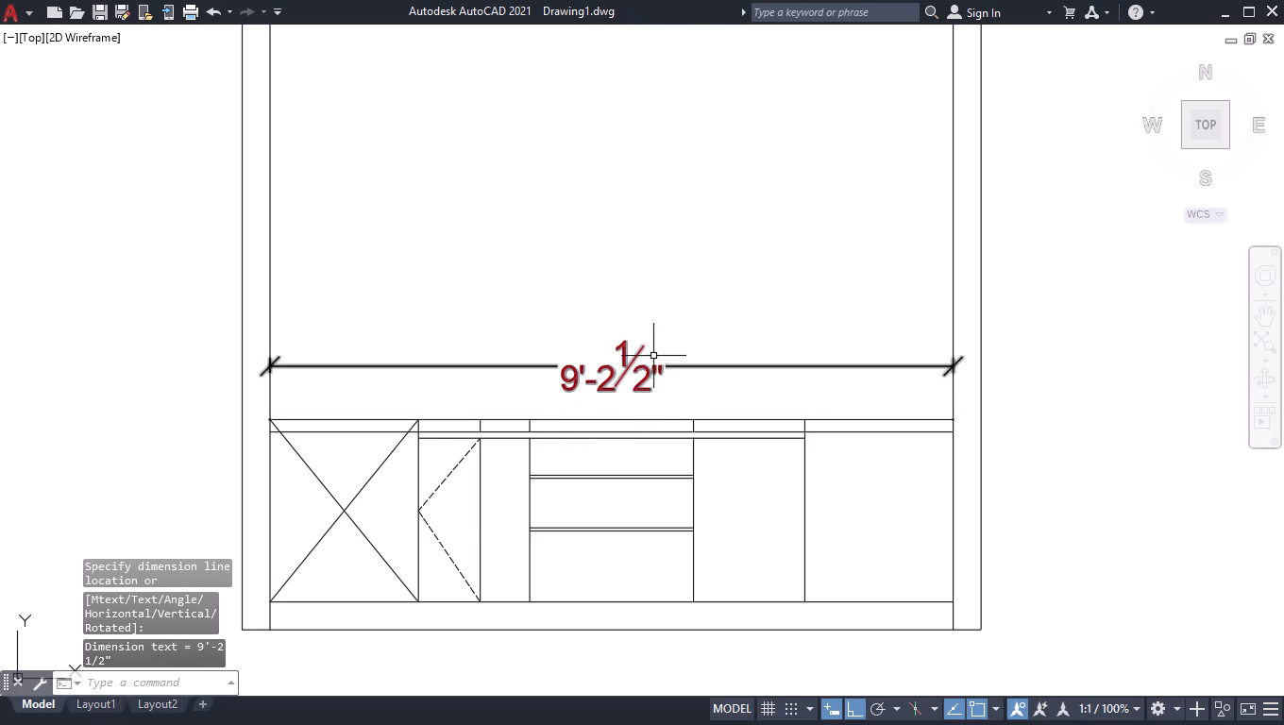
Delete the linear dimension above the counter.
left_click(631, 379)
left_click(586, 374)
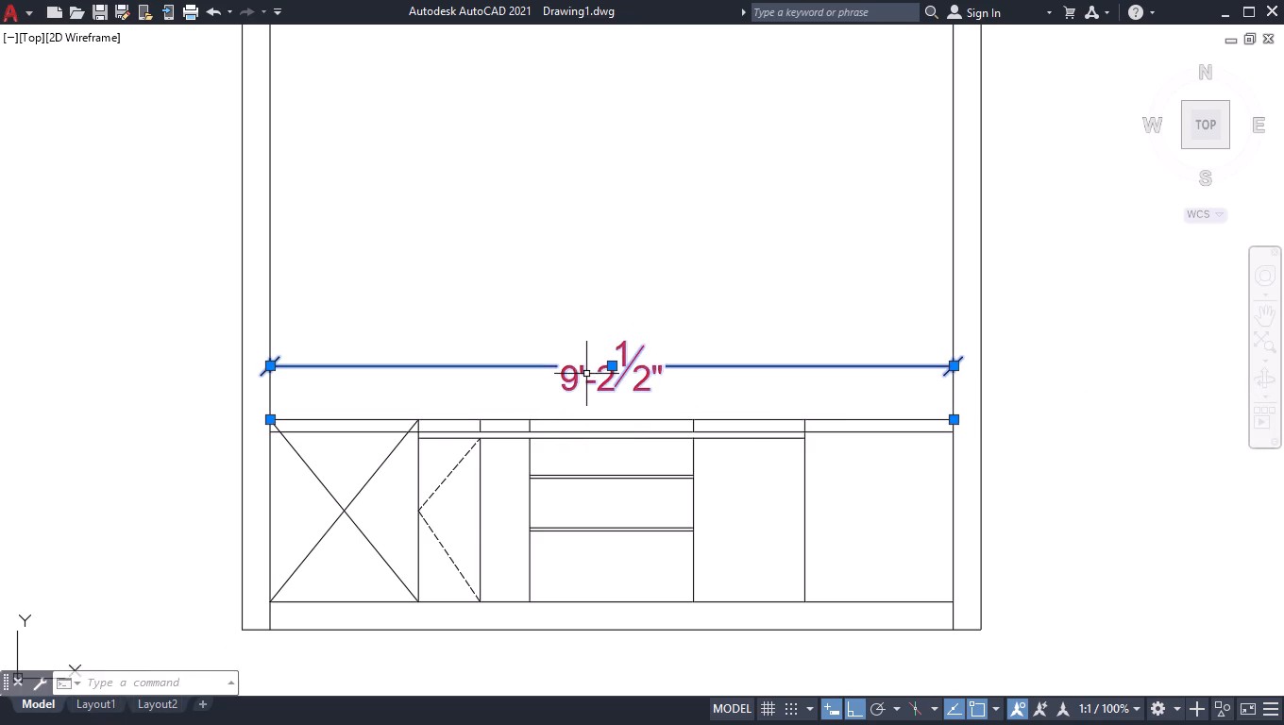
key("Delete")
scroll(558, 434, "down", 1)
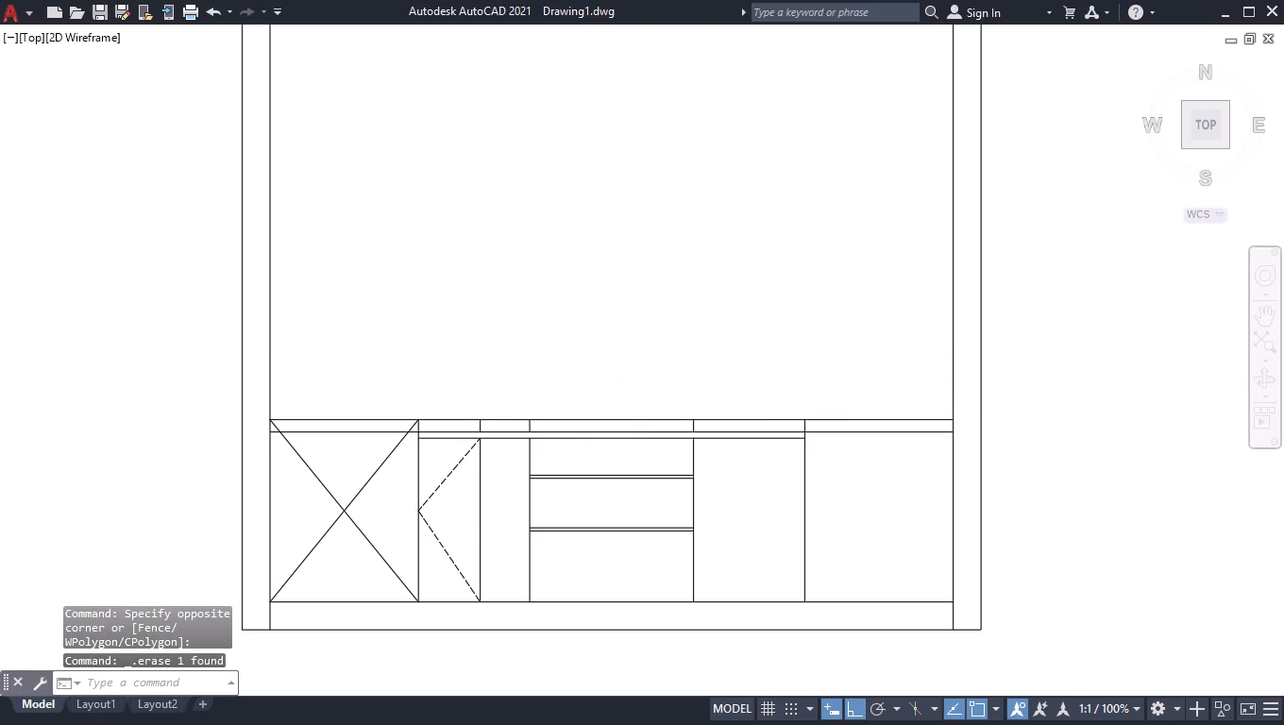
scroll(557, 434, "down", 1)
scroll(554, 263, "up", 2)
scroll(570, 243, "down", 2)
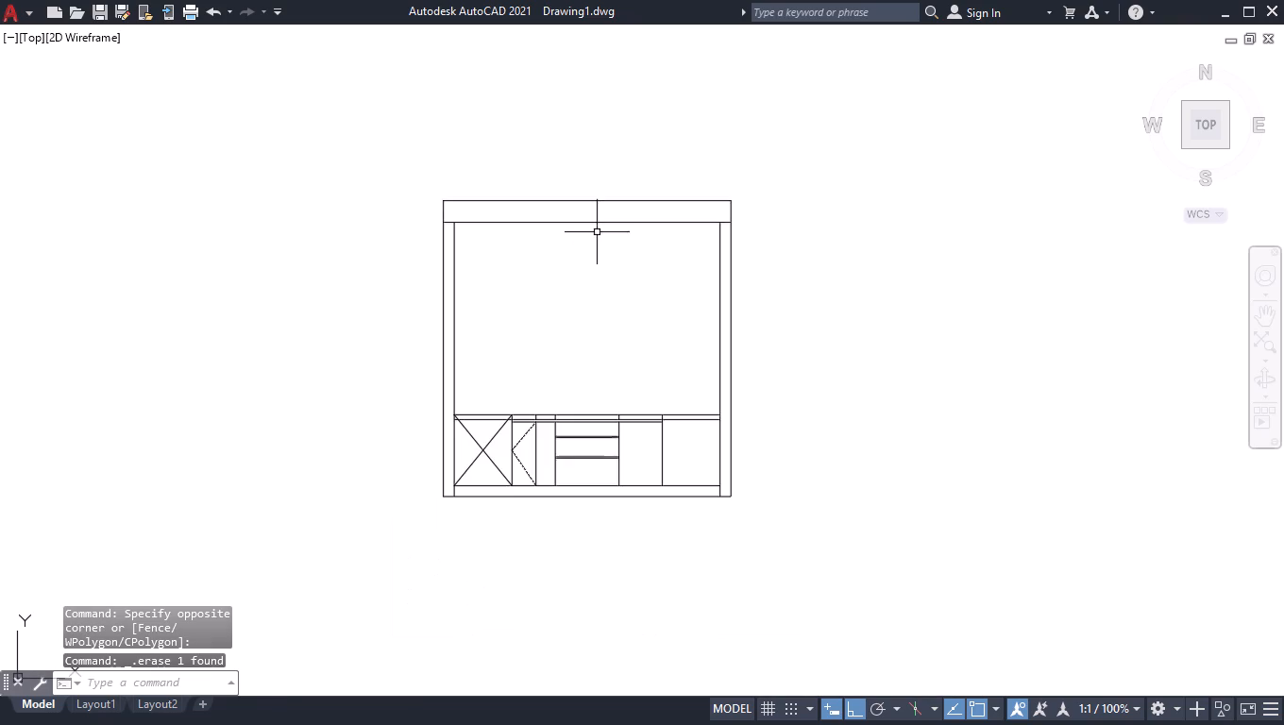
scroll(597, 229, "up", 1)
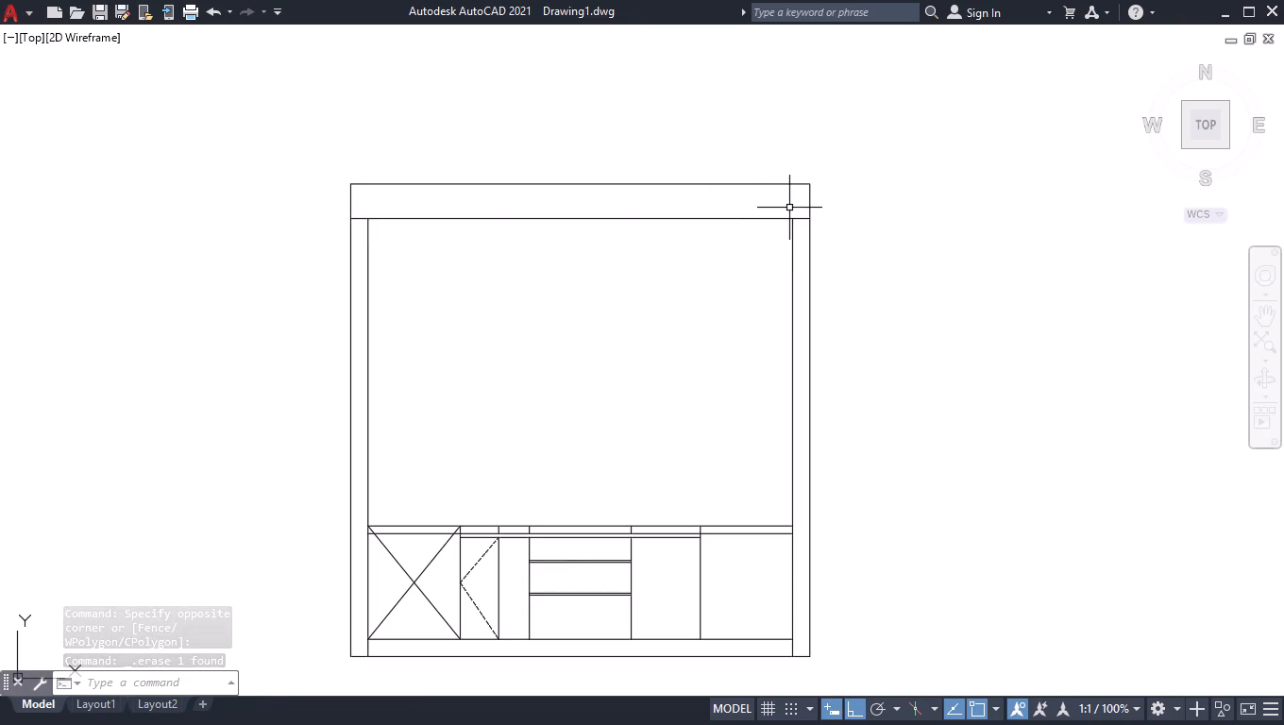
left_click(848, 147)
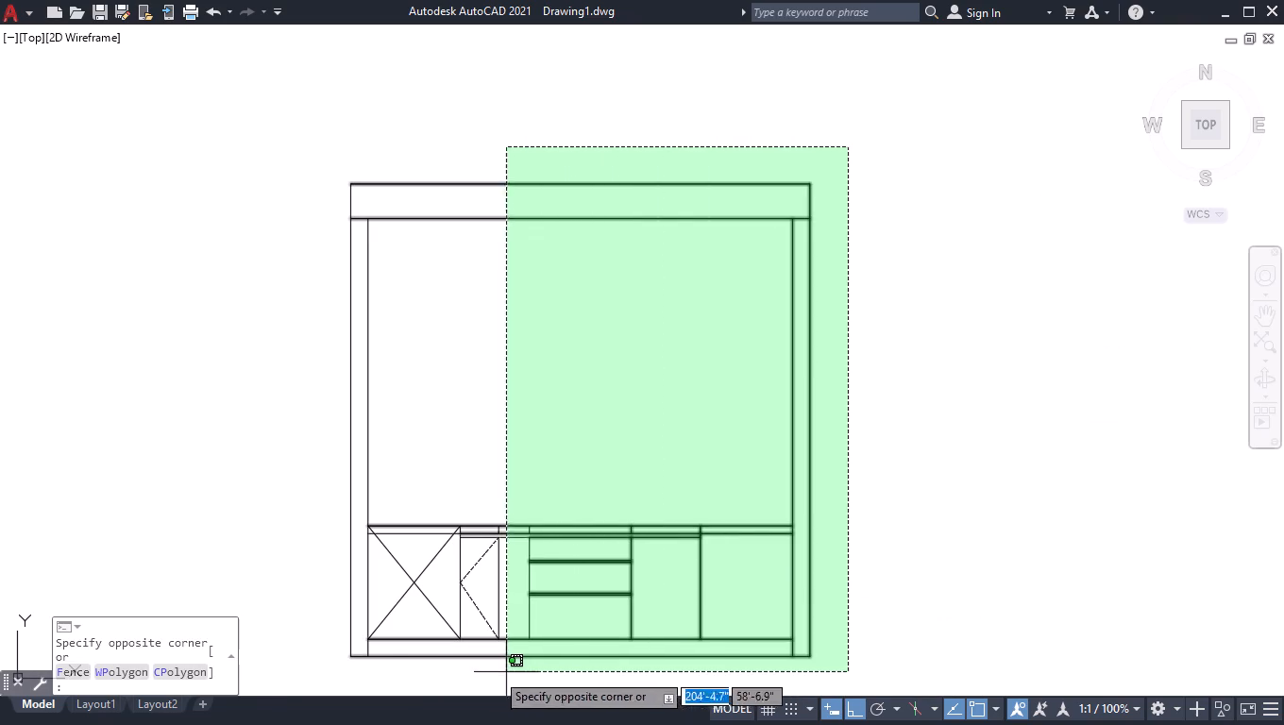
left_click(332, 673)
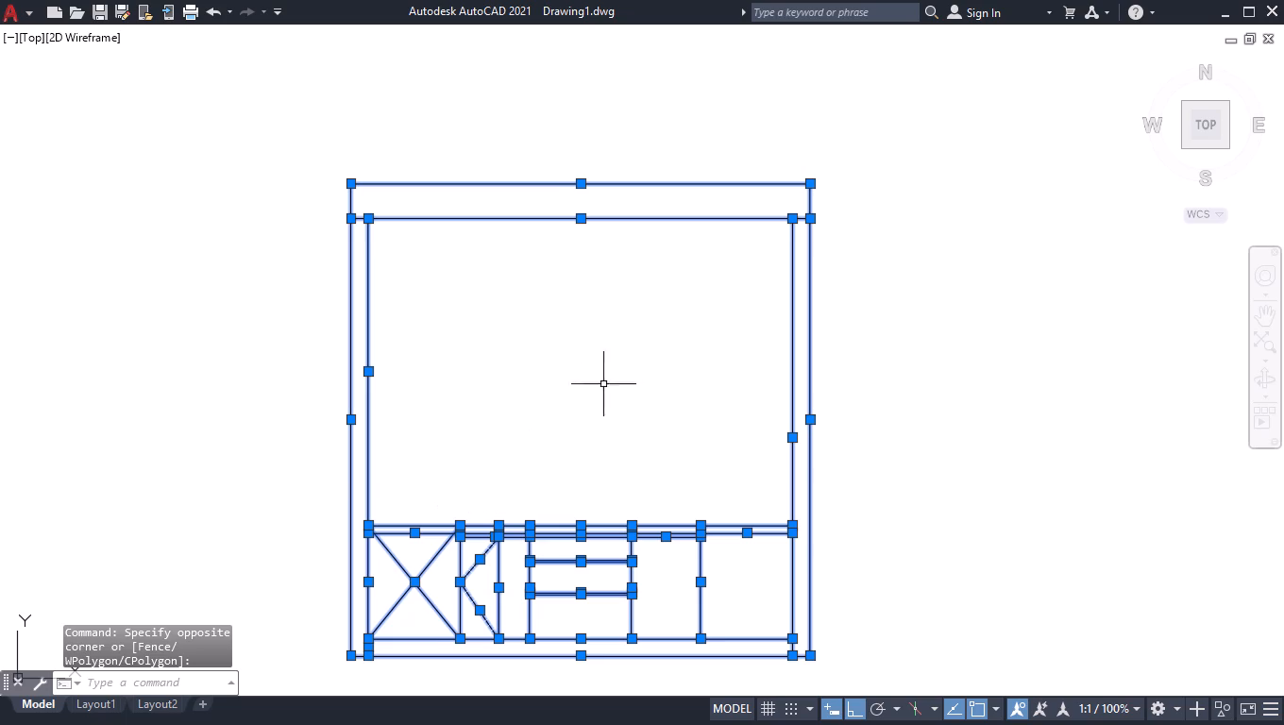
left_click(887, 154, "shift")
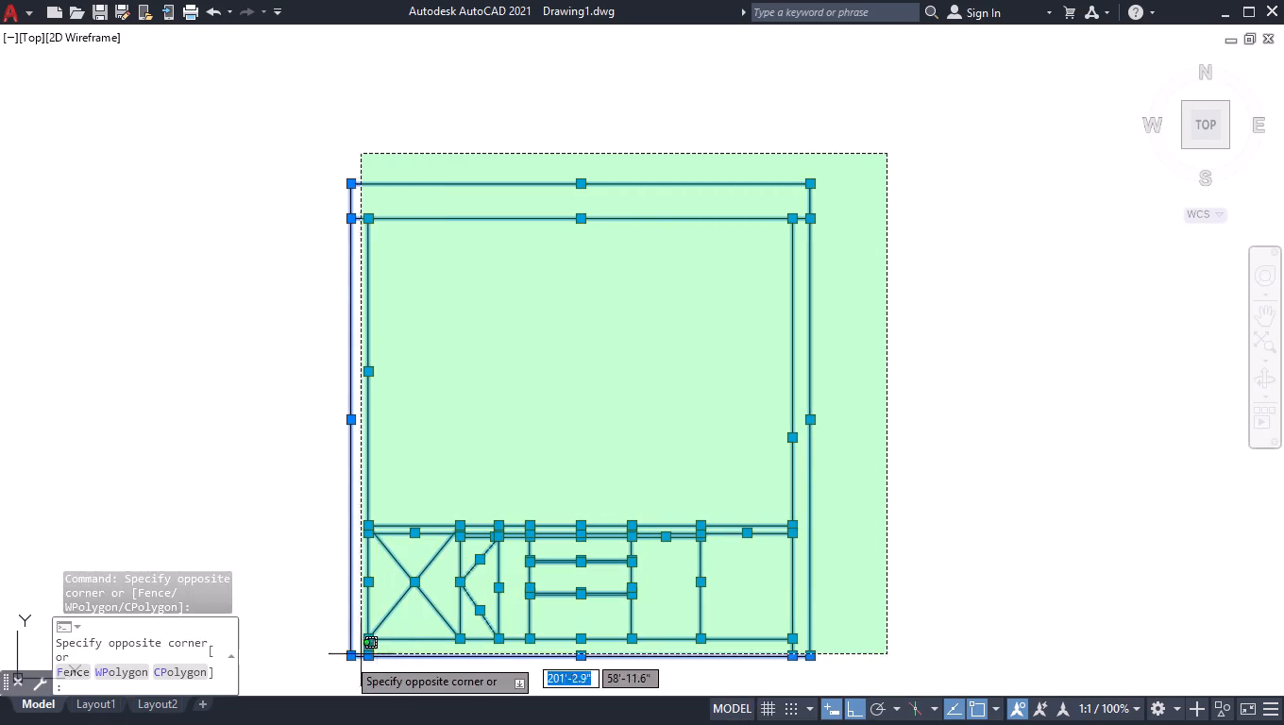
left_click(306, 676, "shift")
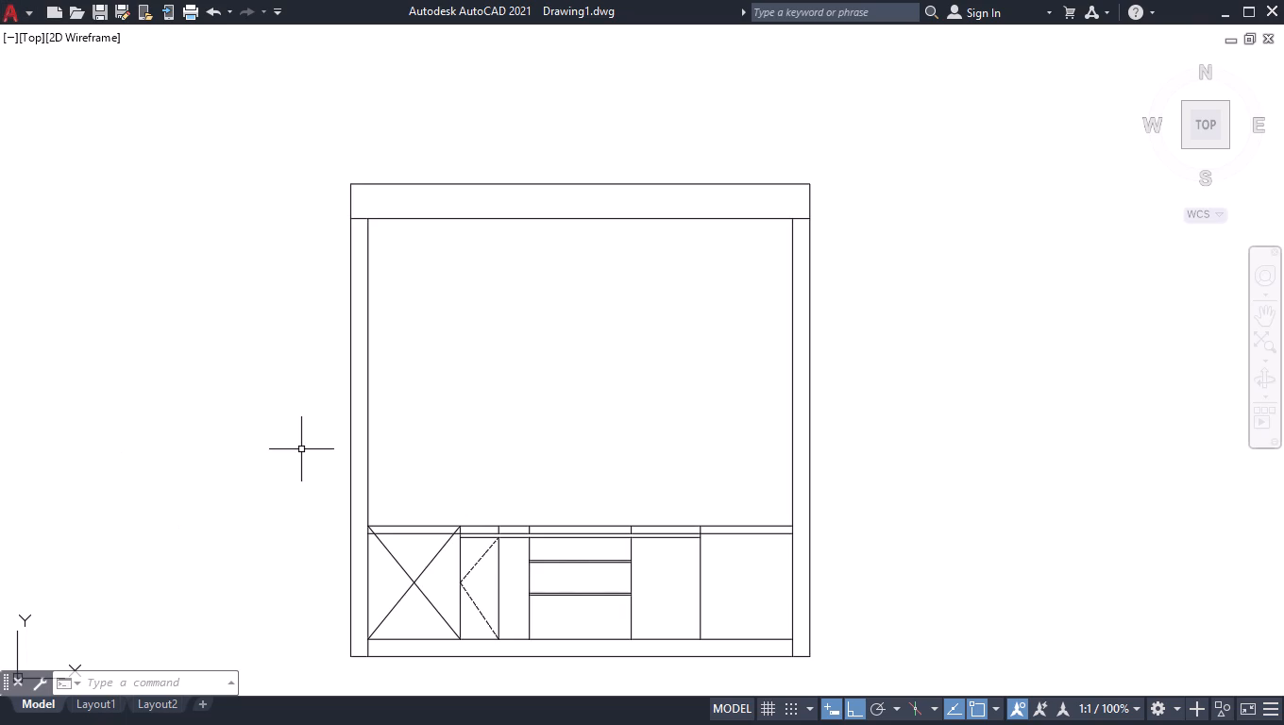
Turn off Clean Screen mode to restore the full drawing interface.
key("ctrl+0")
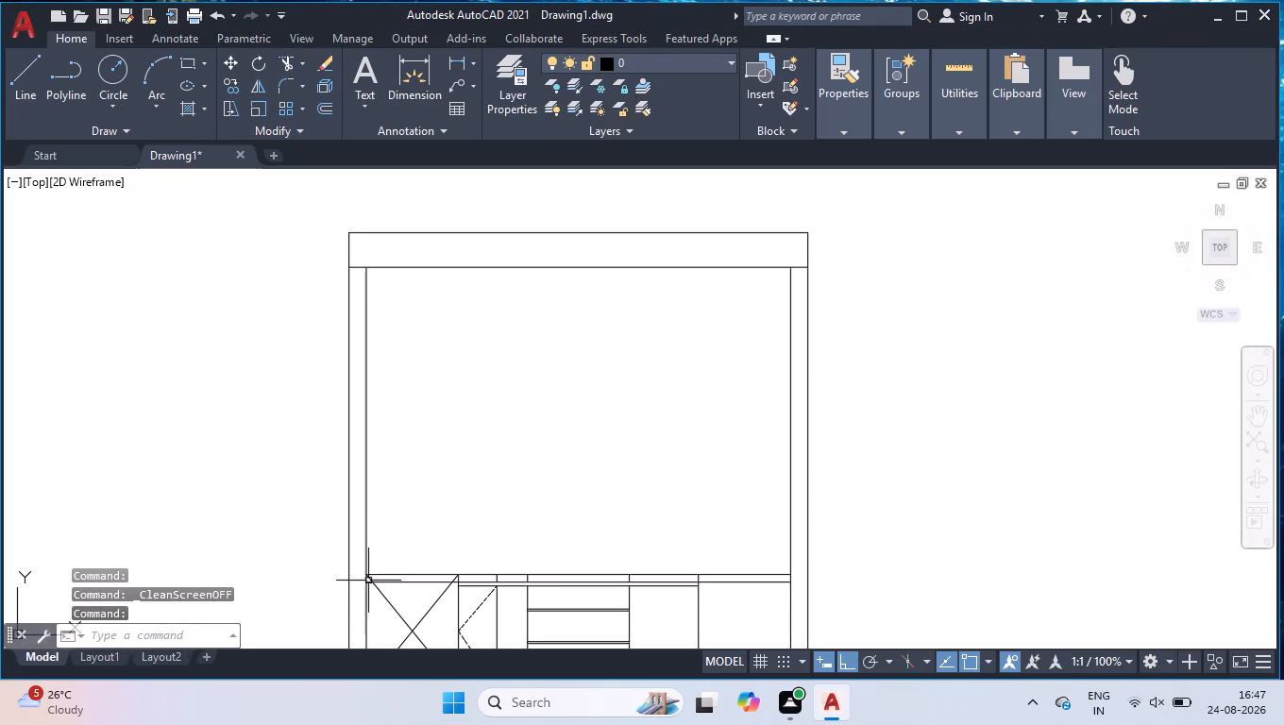
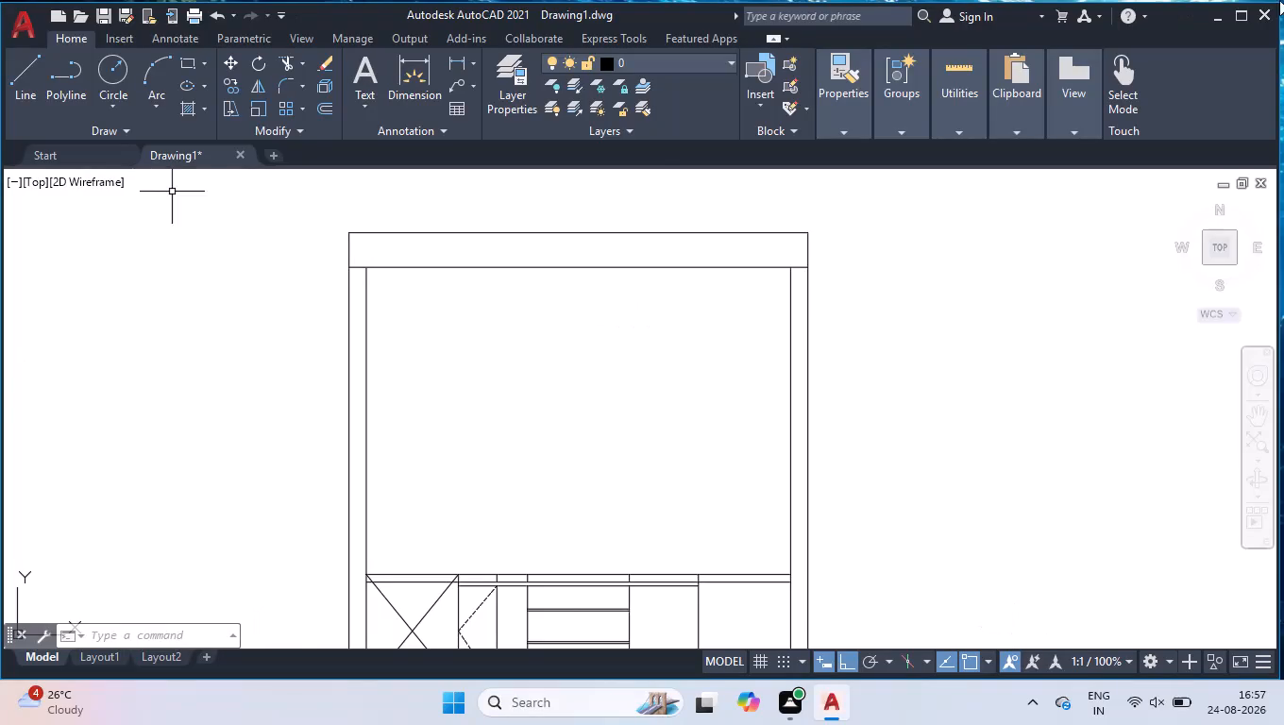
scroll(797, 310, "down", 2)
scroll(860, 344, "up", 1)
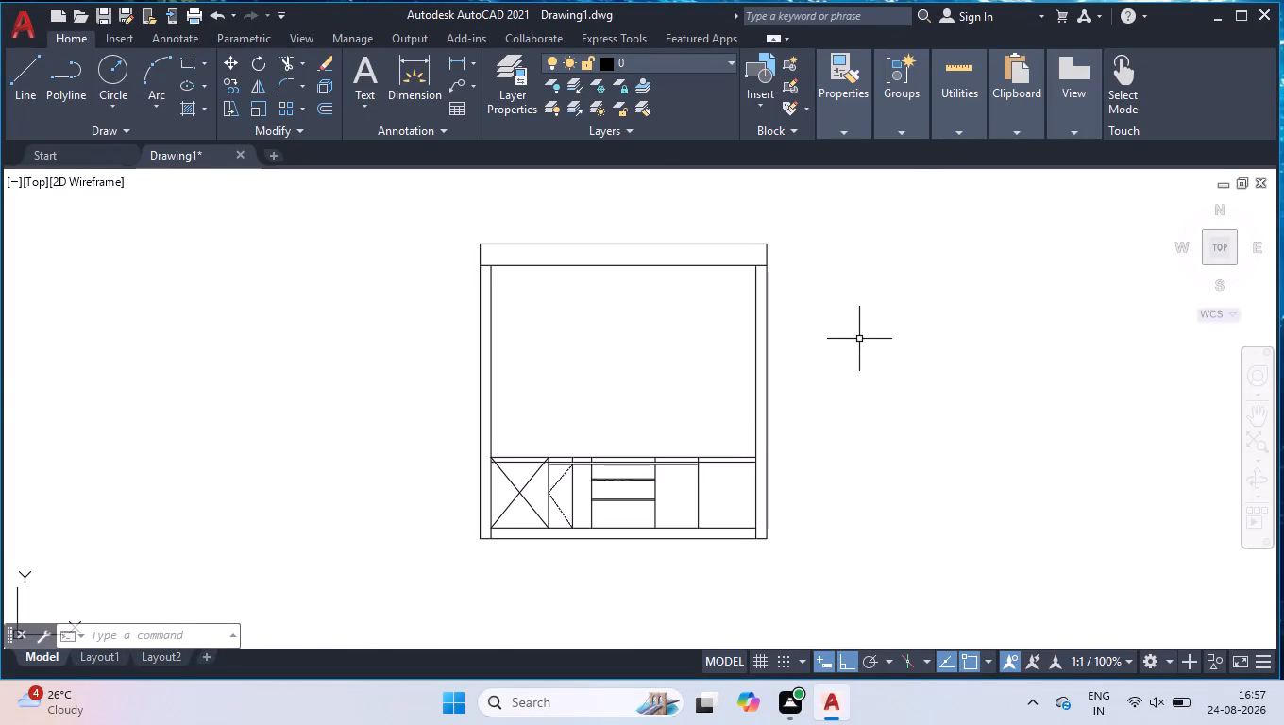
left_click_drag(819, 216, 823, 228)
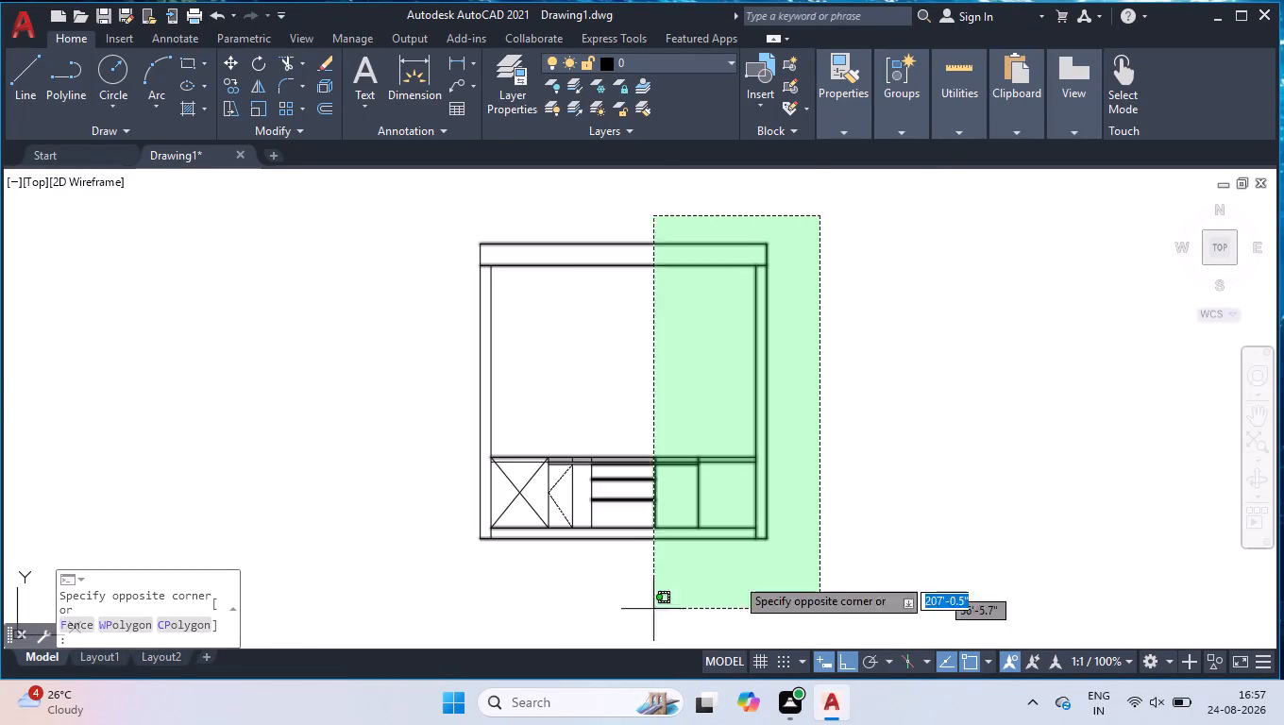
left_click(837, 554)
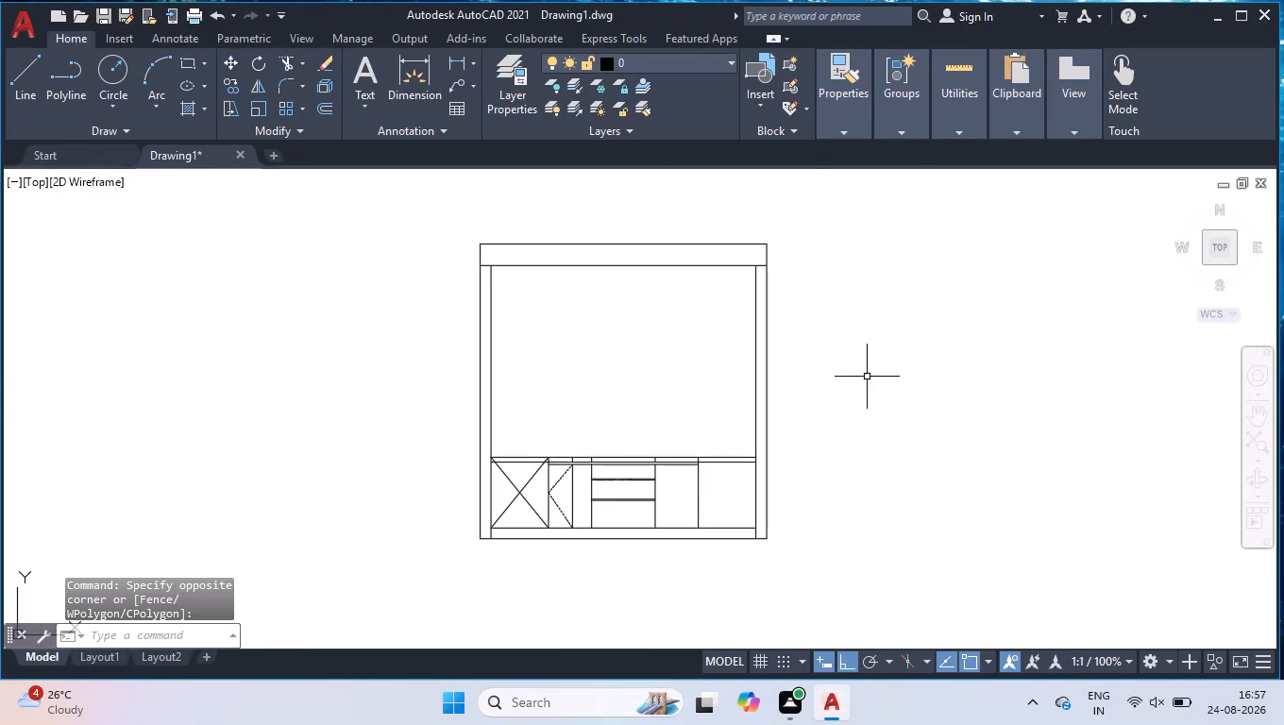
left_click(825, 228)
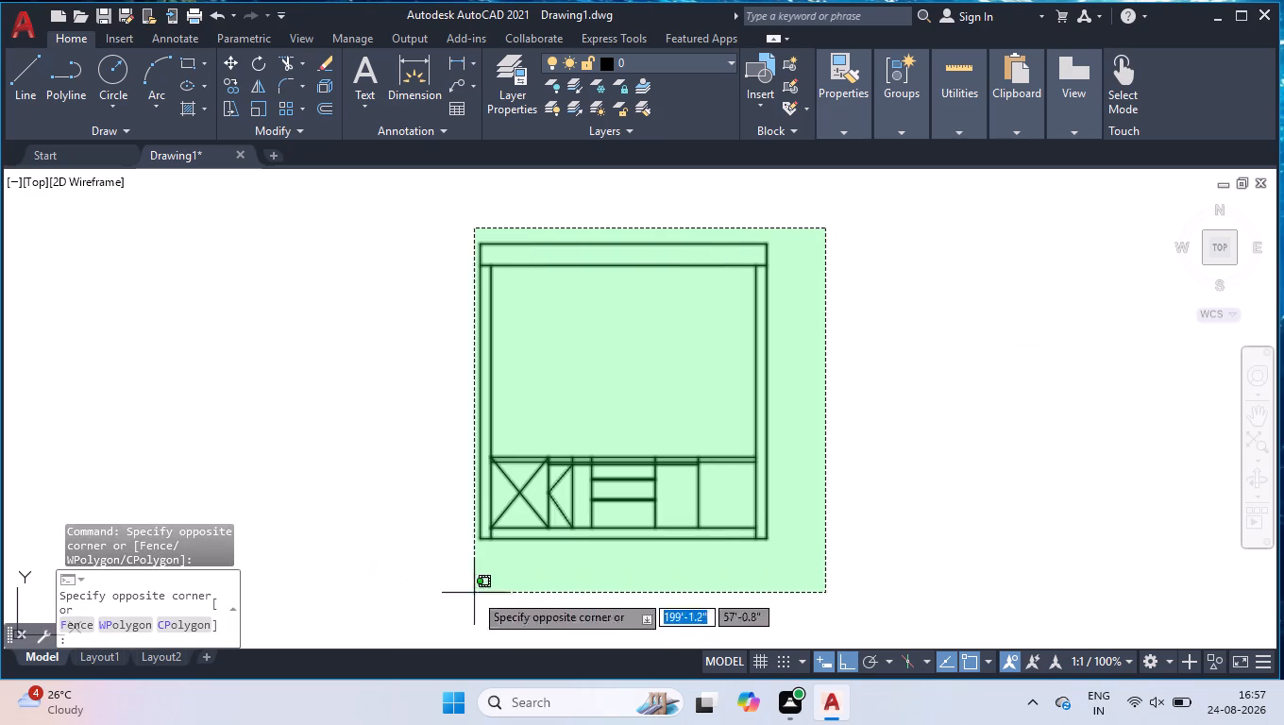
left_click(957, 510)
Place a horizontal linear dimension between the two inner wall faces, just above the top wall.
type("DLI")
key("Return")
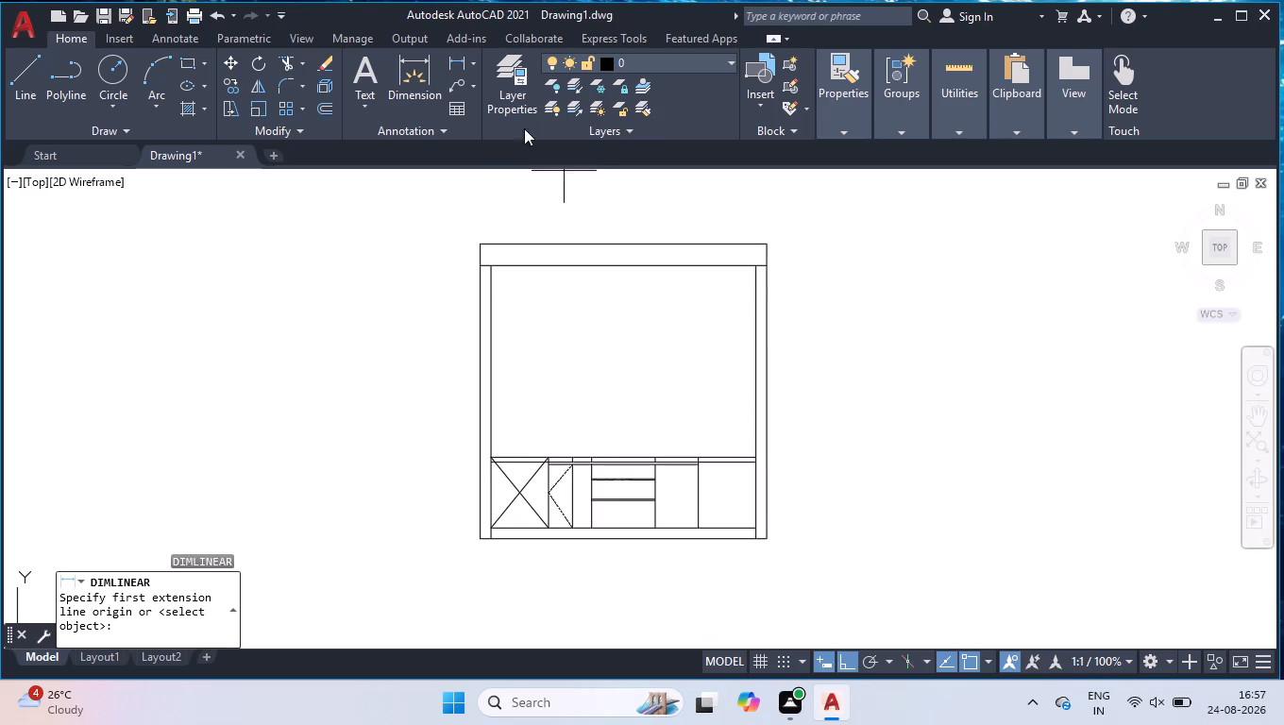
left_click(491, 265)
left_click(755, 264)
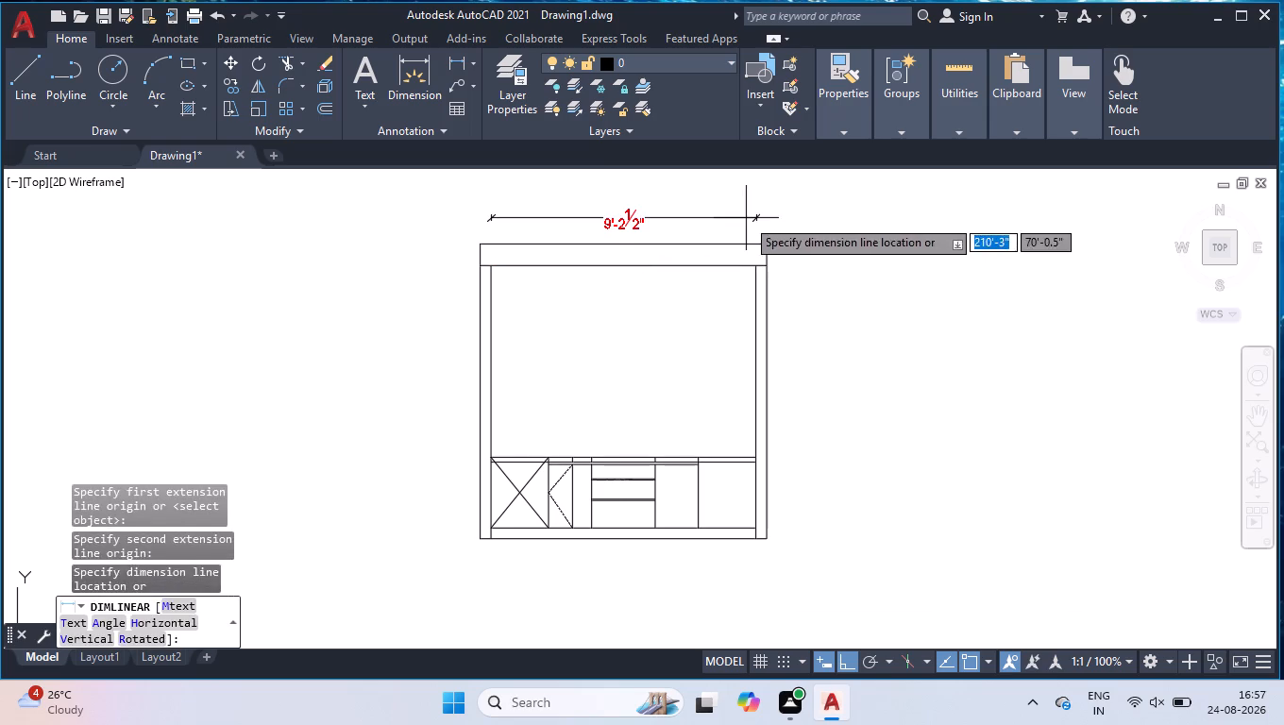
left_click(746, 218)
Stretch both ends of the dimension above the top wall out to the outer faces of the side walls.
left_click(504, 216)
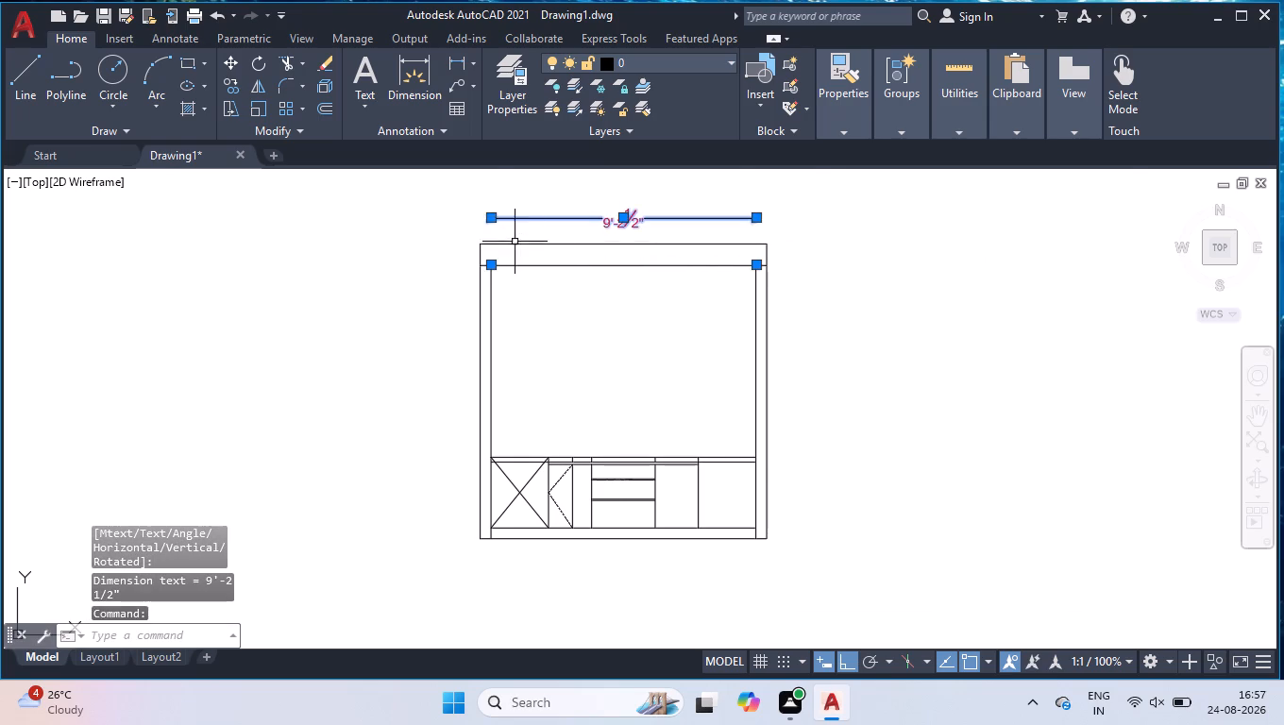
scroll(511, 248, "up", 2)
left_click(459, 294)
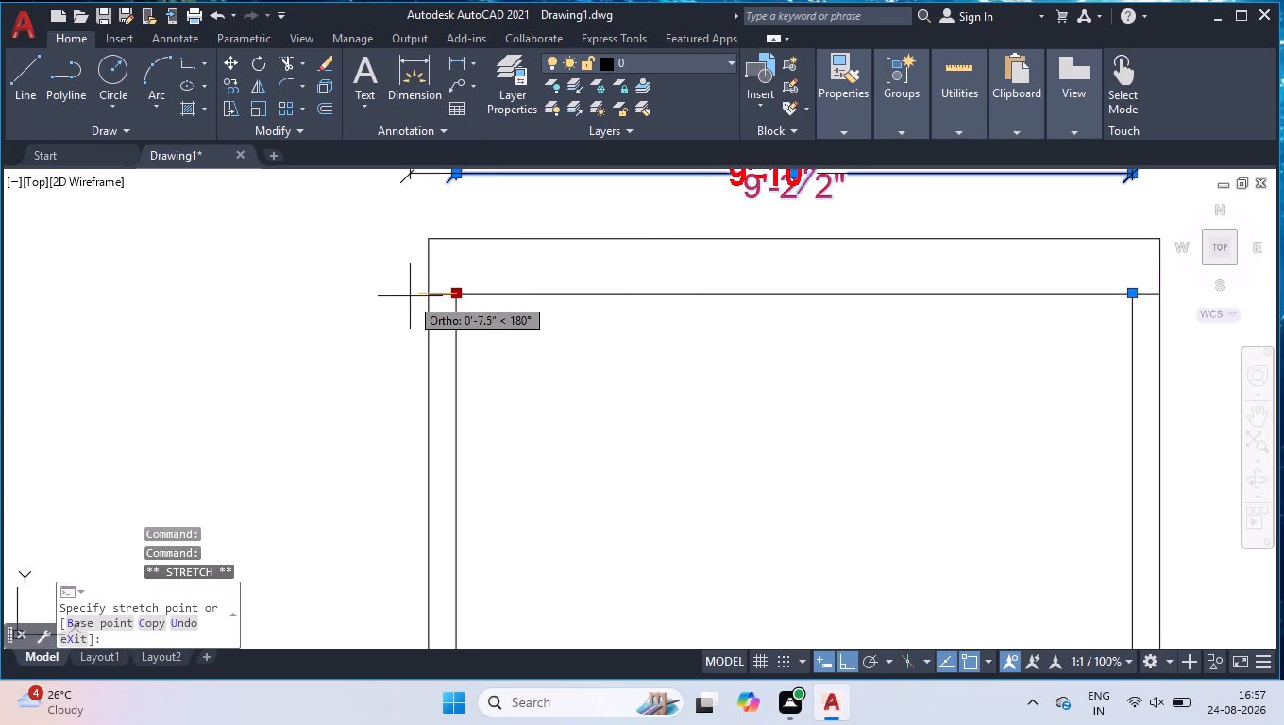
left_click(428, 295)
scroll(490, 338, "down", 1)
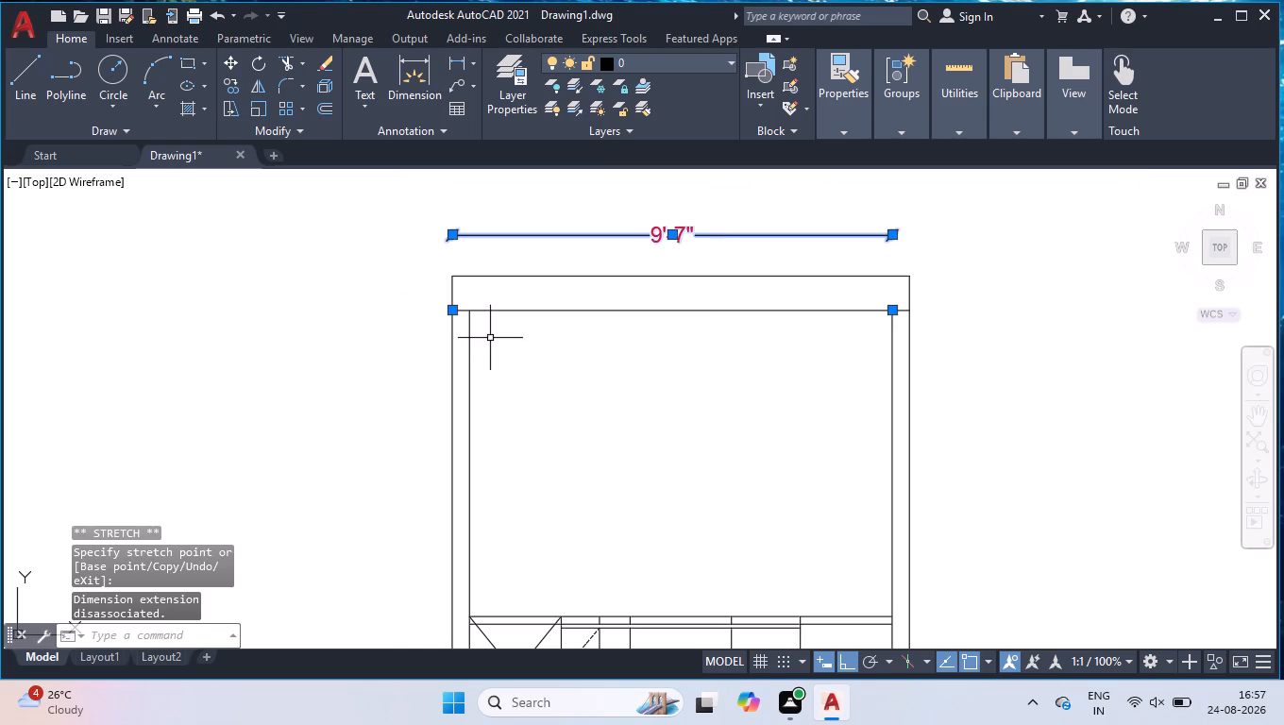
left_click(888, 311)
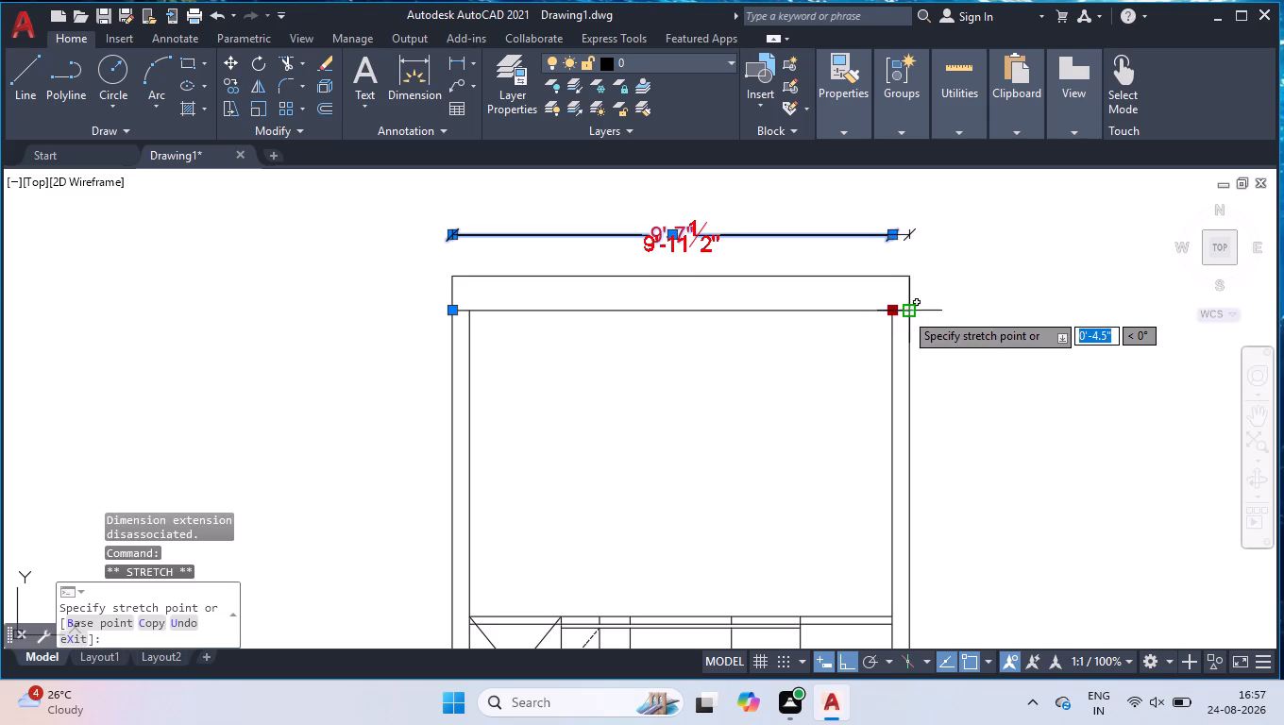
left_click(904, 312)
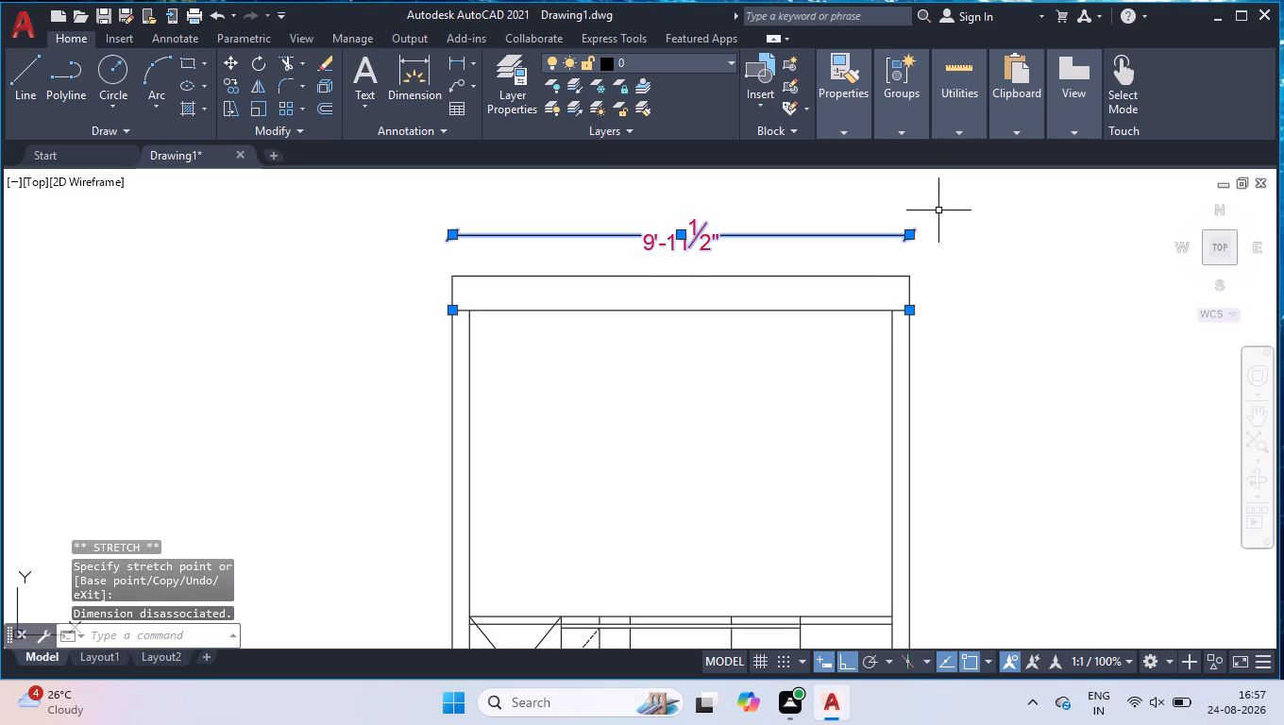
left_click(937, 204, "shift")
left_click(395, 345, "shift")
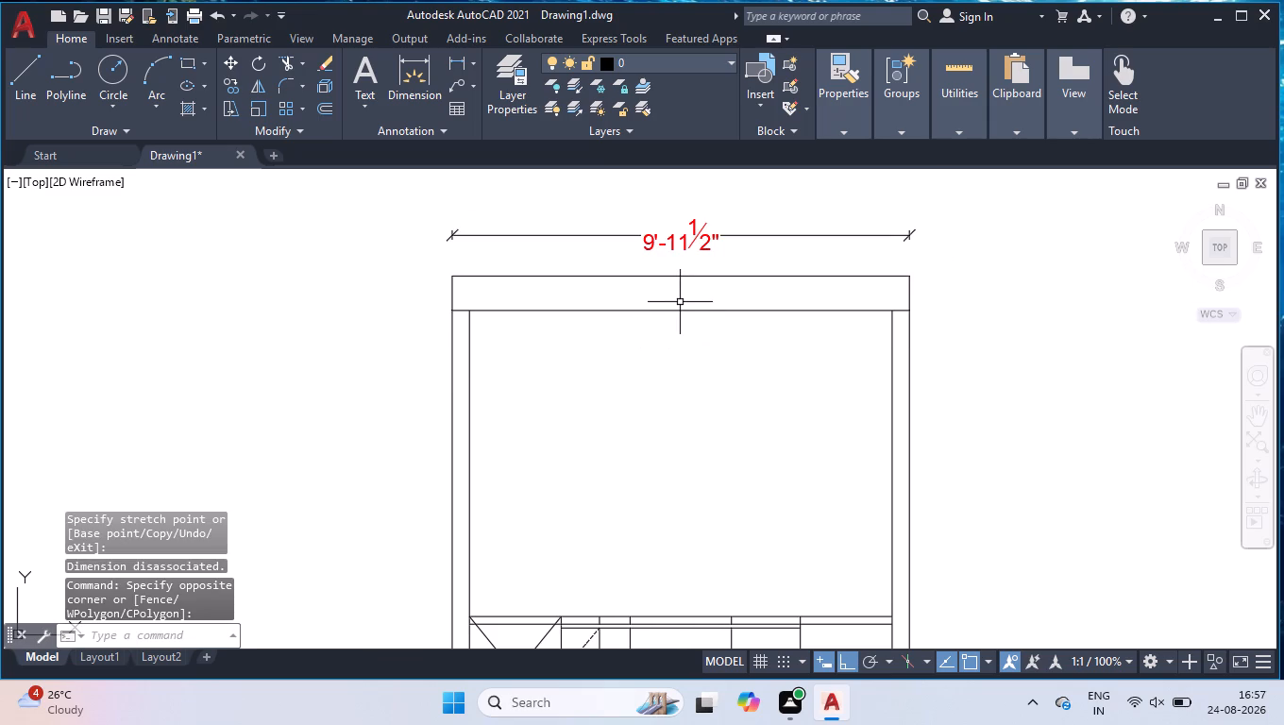
Erase the entire room drawing together with its dimension.
left_click(684, 302)
left_click(612, 450)
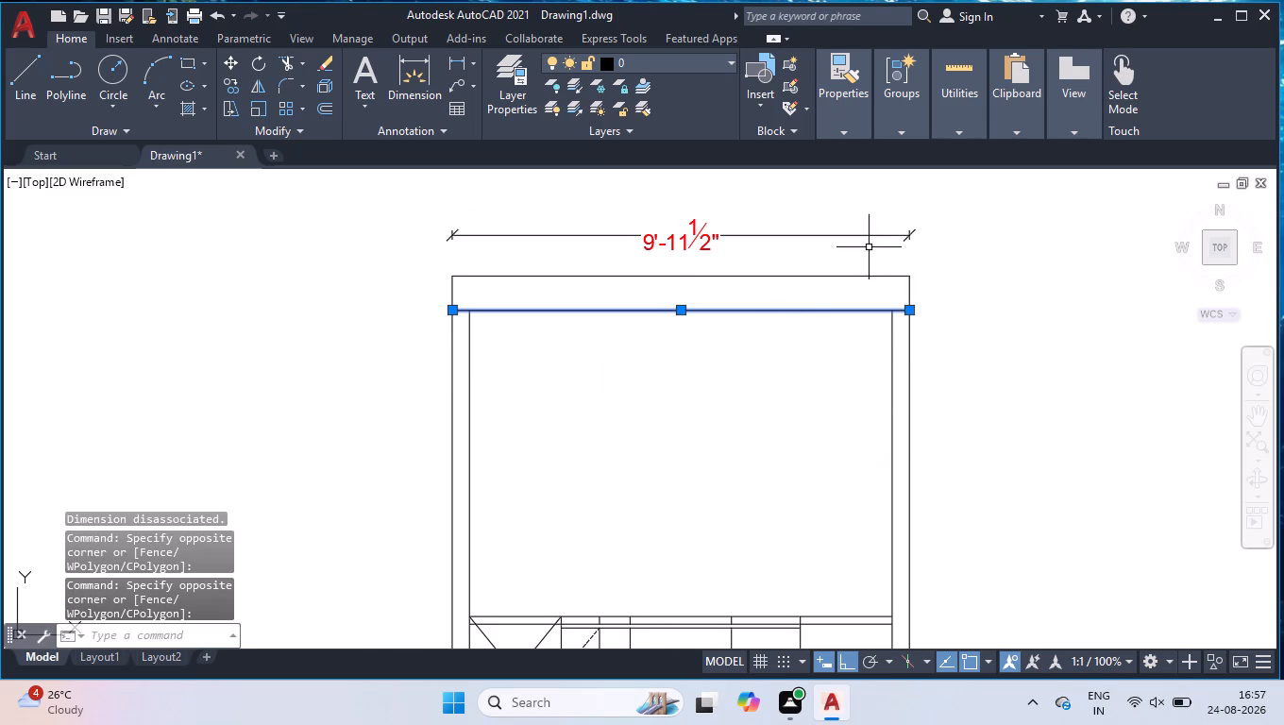
left_click(955, 228)
scroll(906, 366, "down", 5)
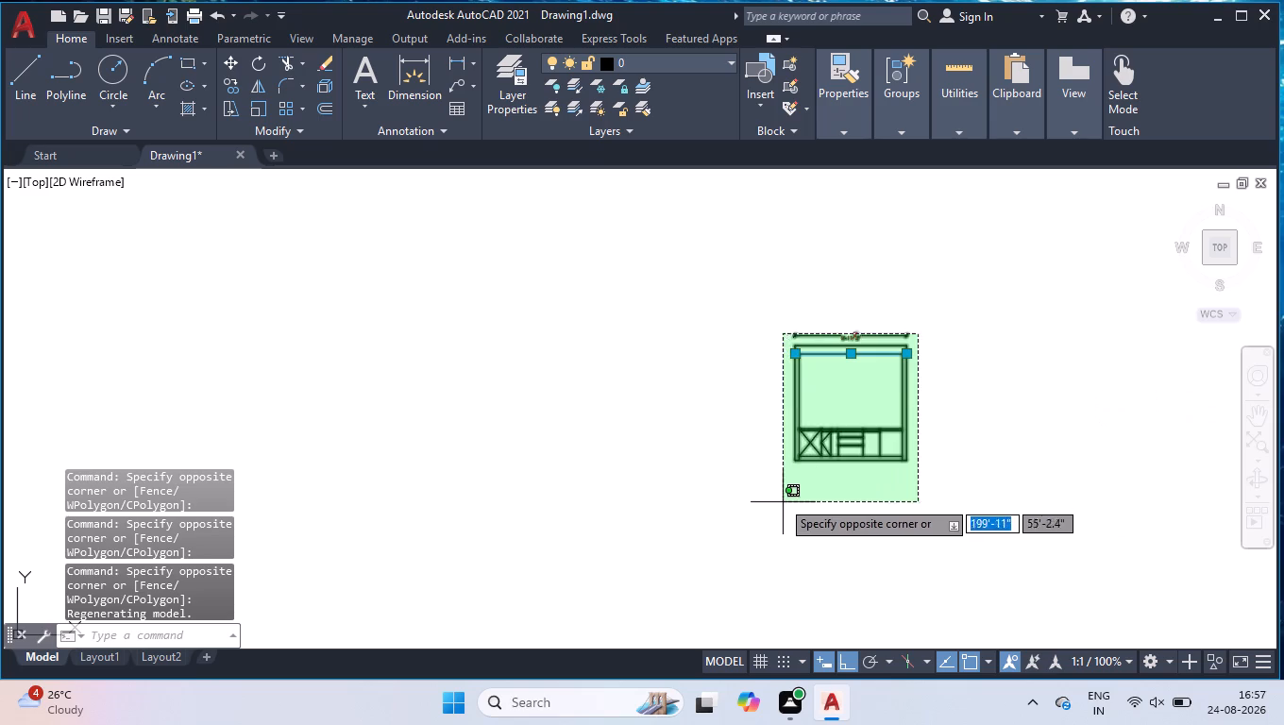
left_click(779, 495)
key("Delete")
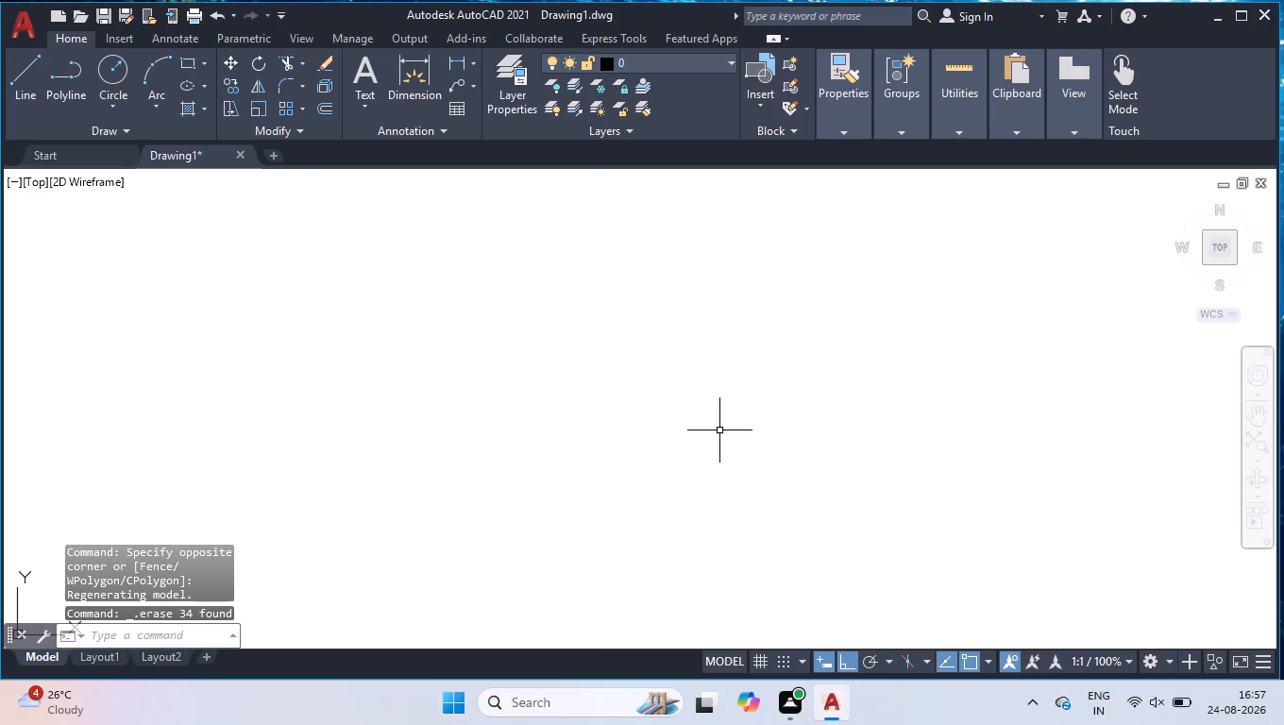
Draw a closed rectangular outline with the Line command, 10'8.5" wide and 10' high.
scroll(719, 430, "up", 1)
key("l")
key("Return")
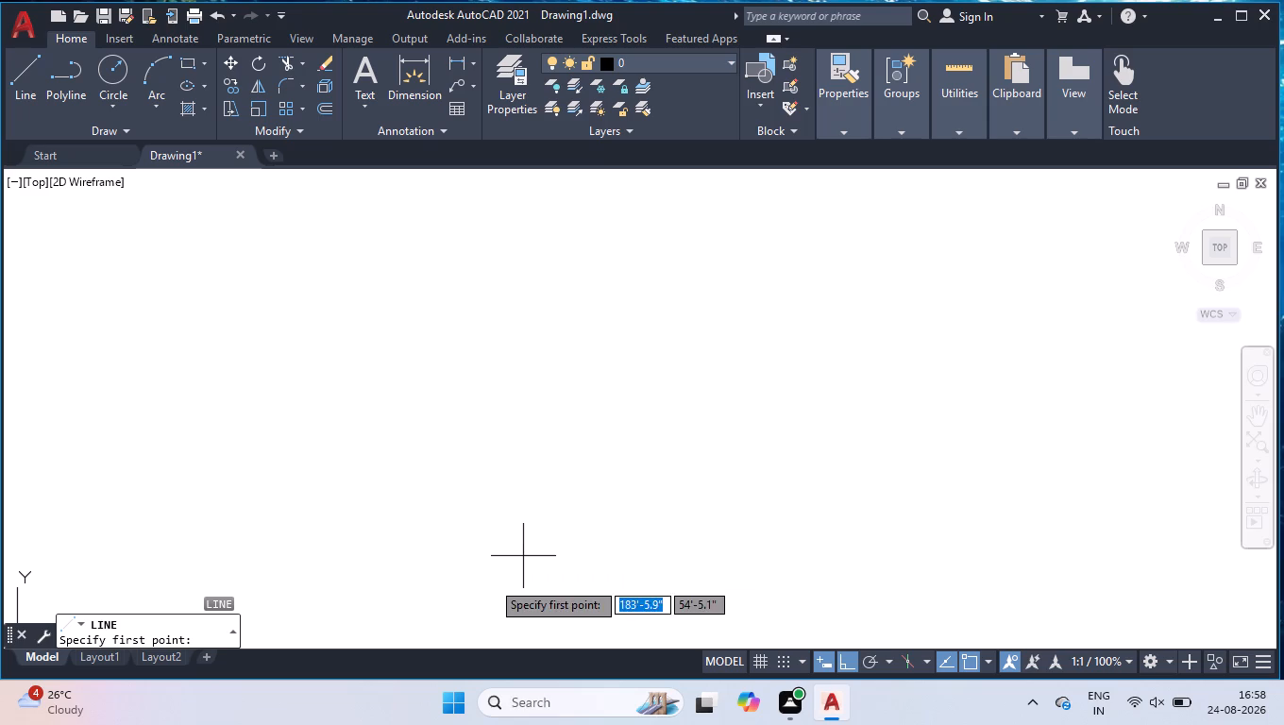
left_click(488, 581)
type("10'8.5\"")
key("Return")
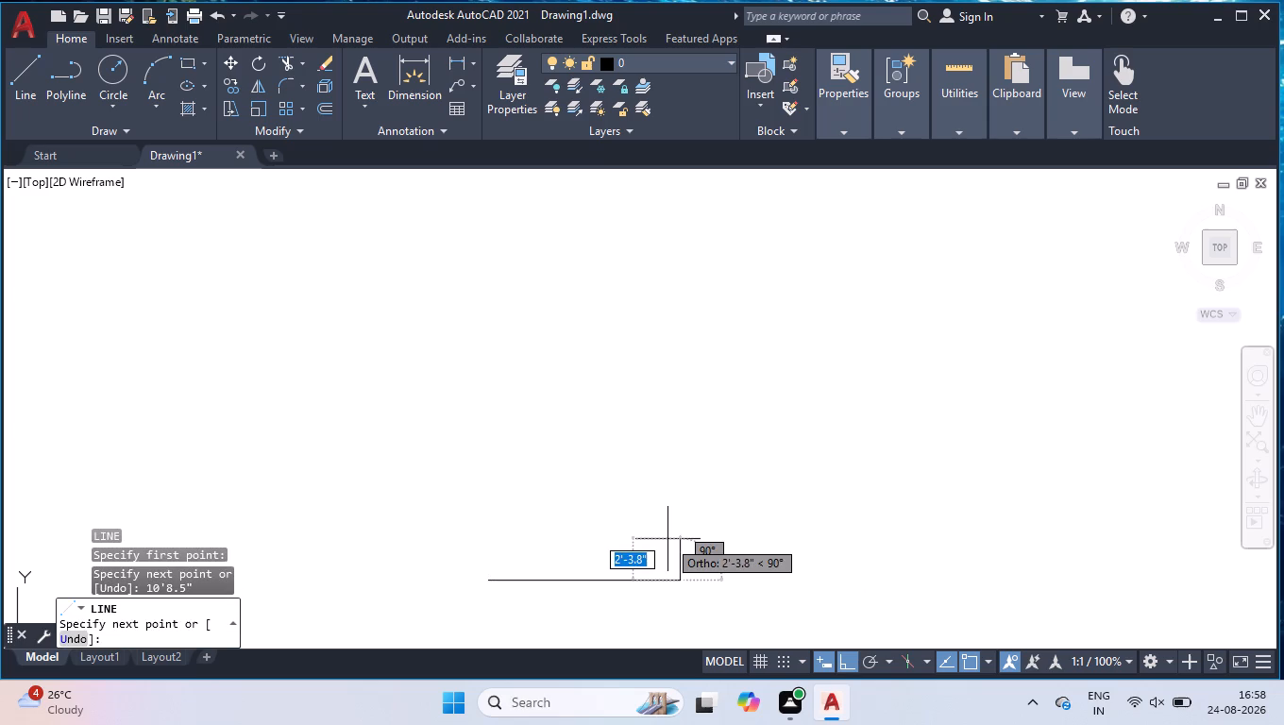
scroll(669, 539, "up", 1)
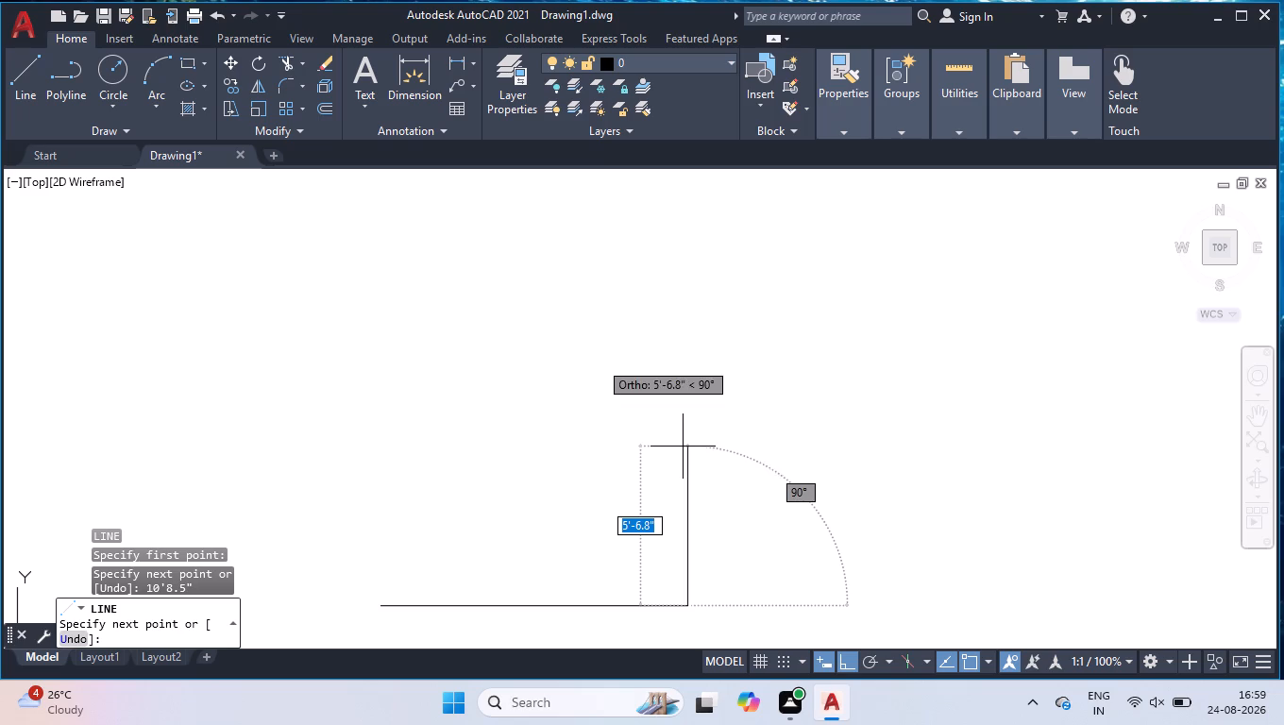
type("1O")
key("BackSpace")
type("0'")
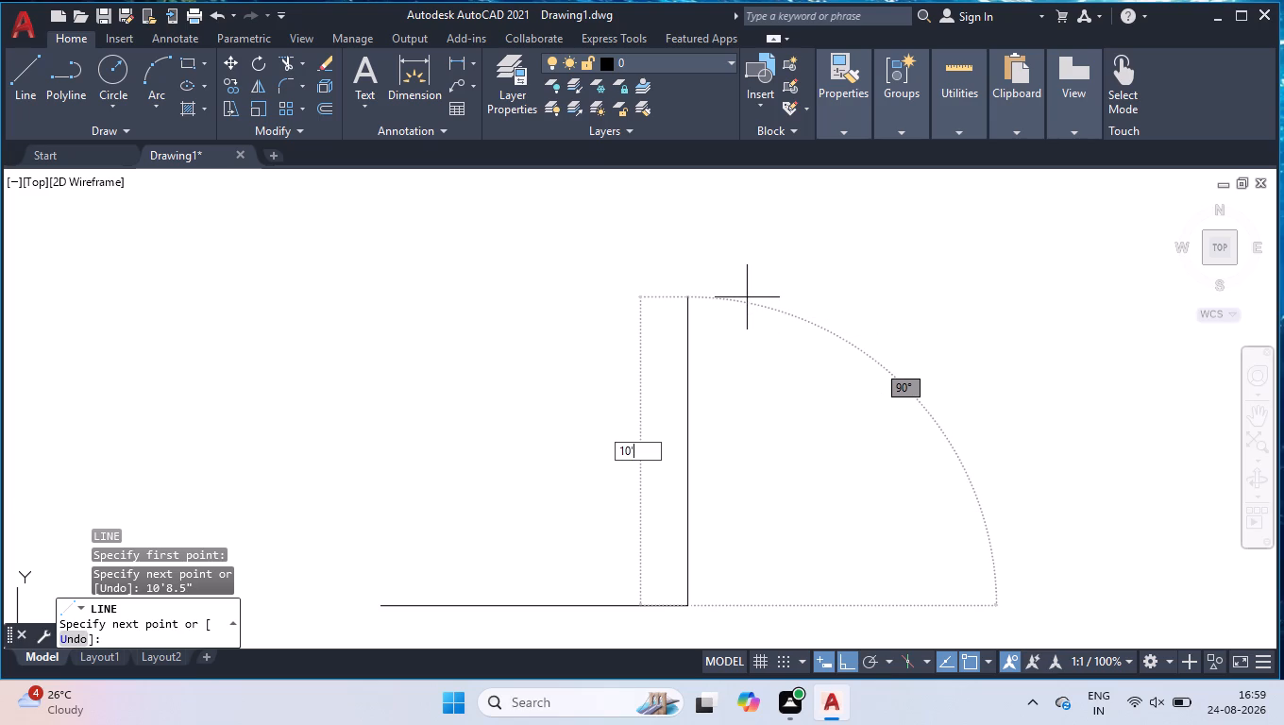
key("Return")
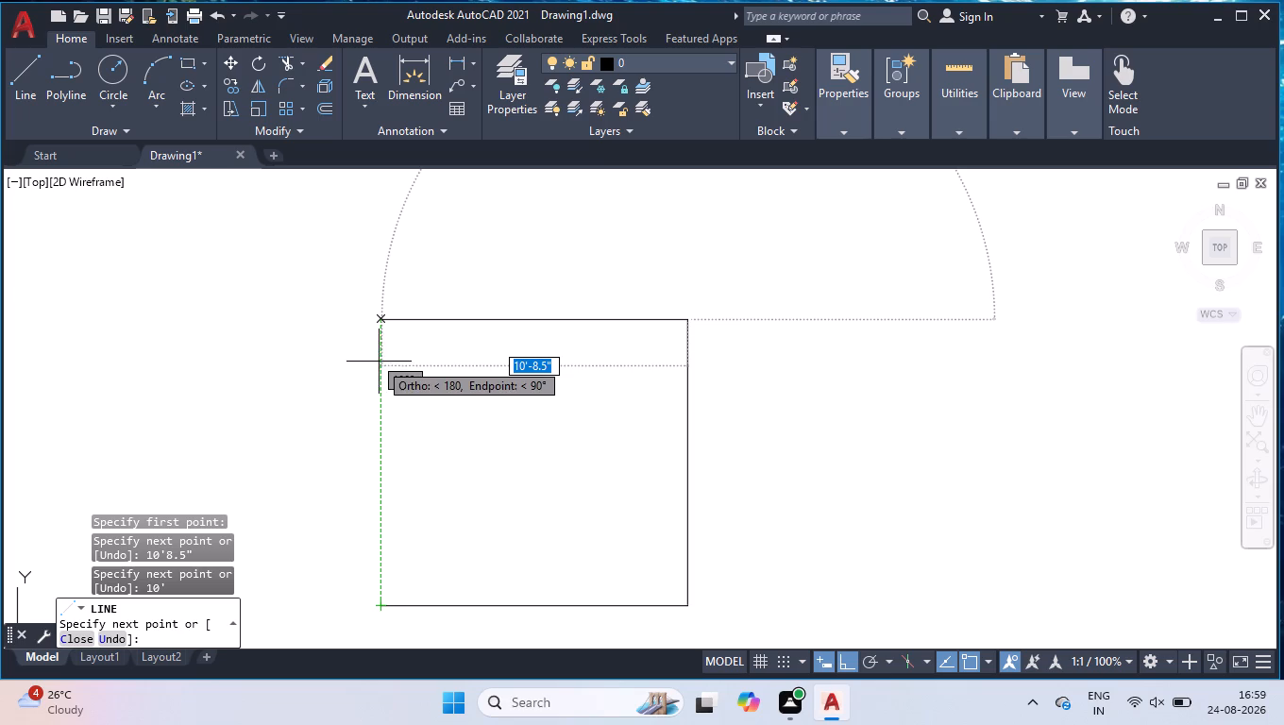
left_click(379, 362)
left_click(380, 599)
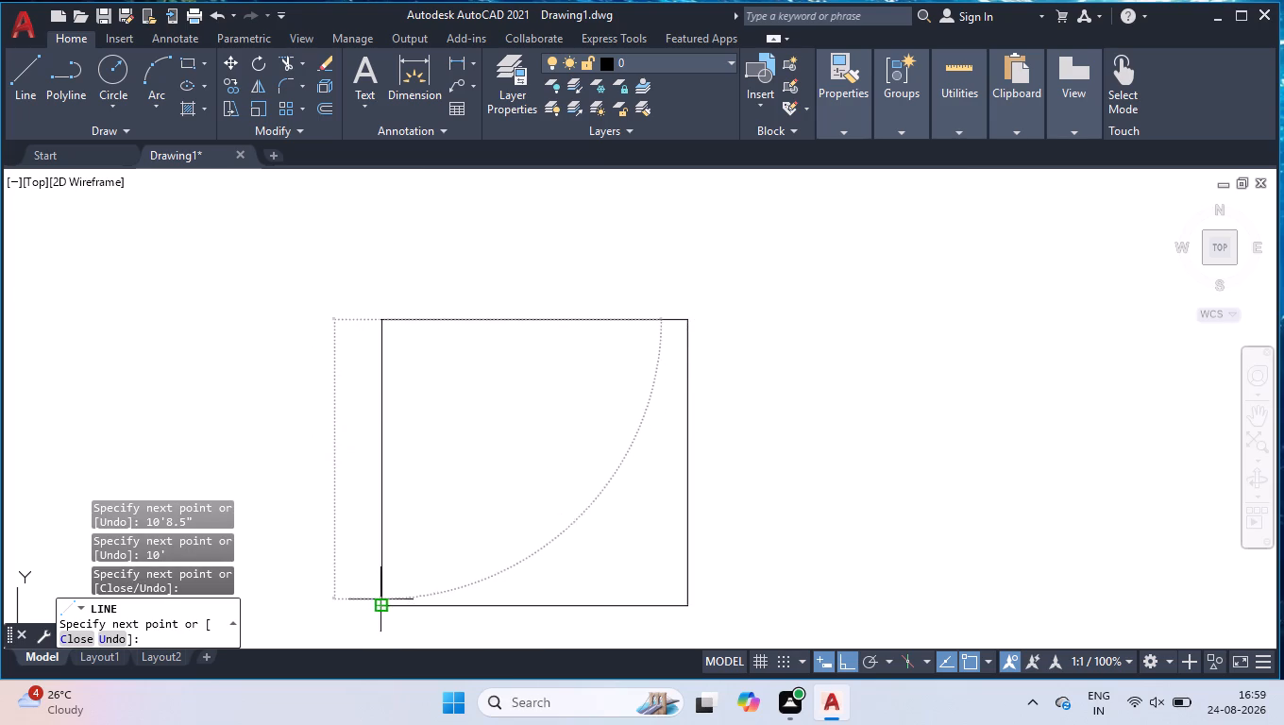
key("Return")
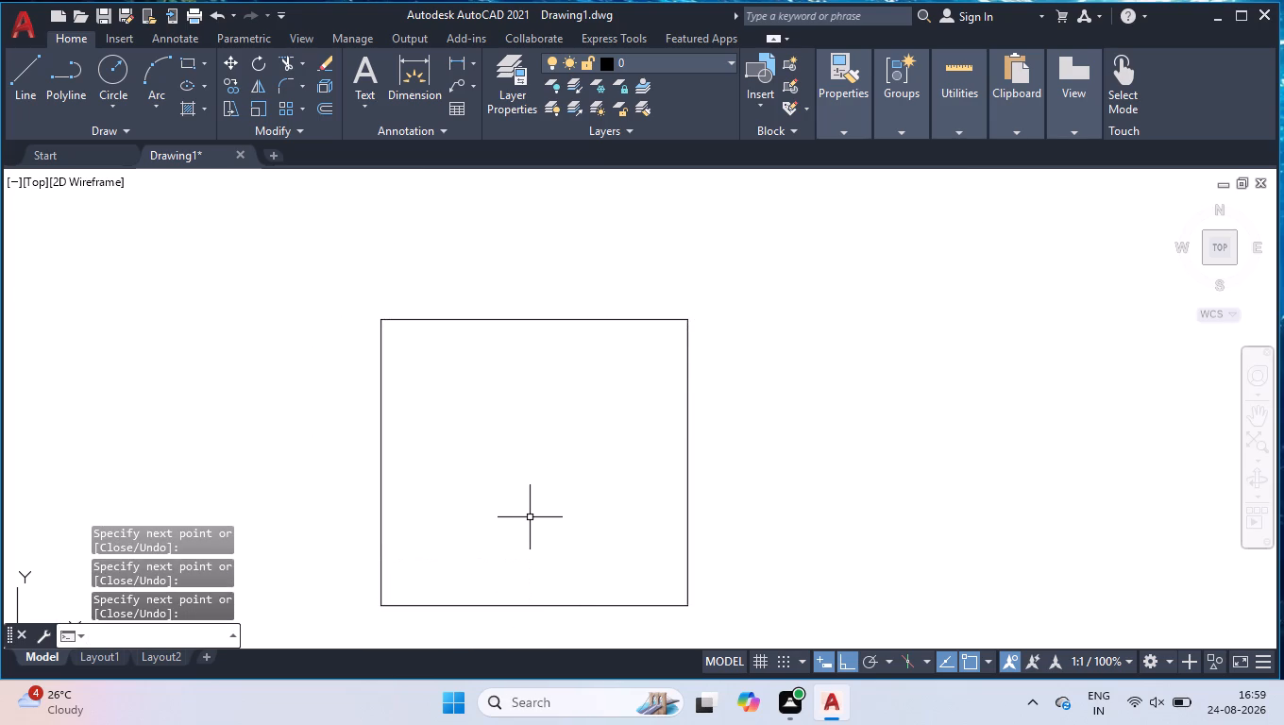
scroll(326, 548, "up", 1)
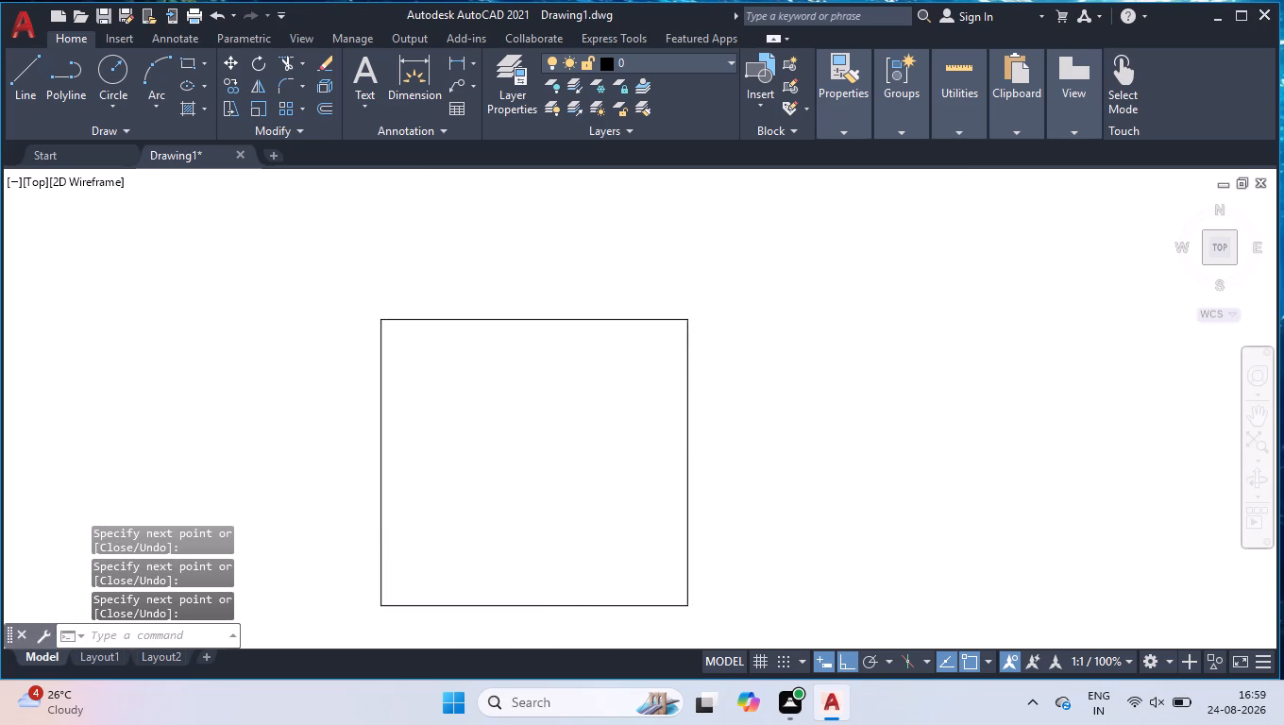
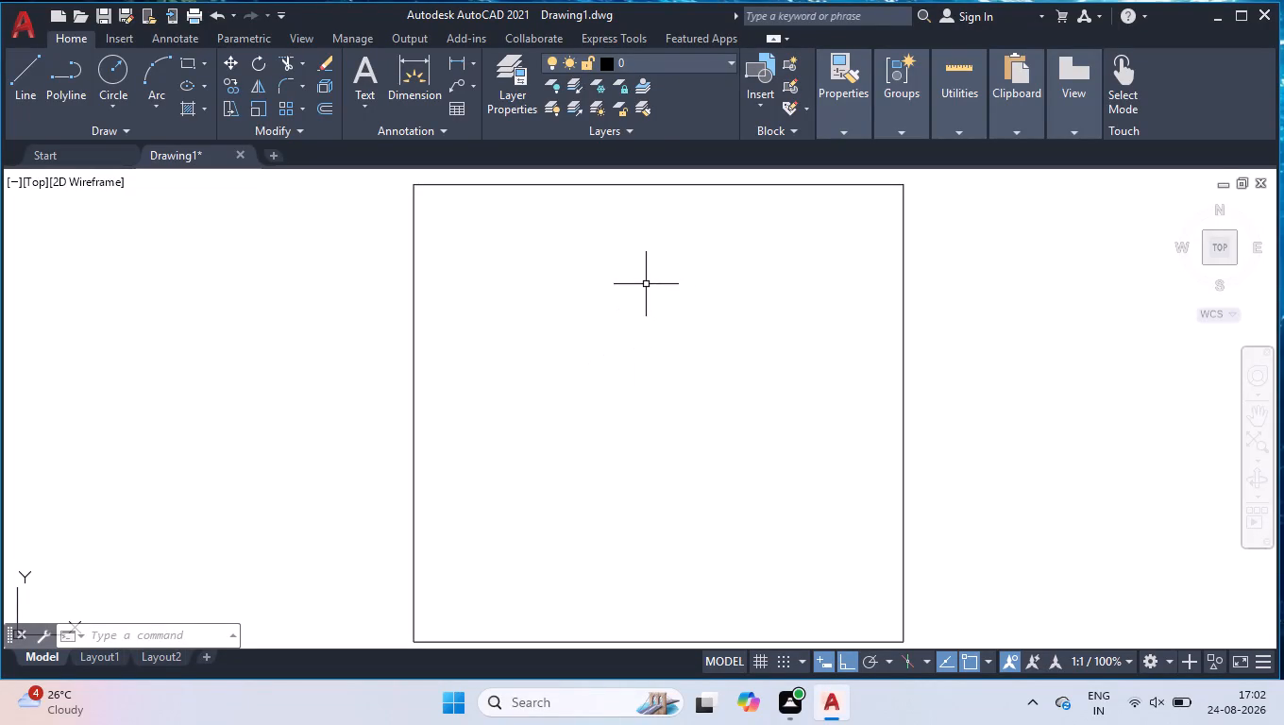
Turn on Clean Screen and set the drawing to the Top view.
key("ctrl+0")
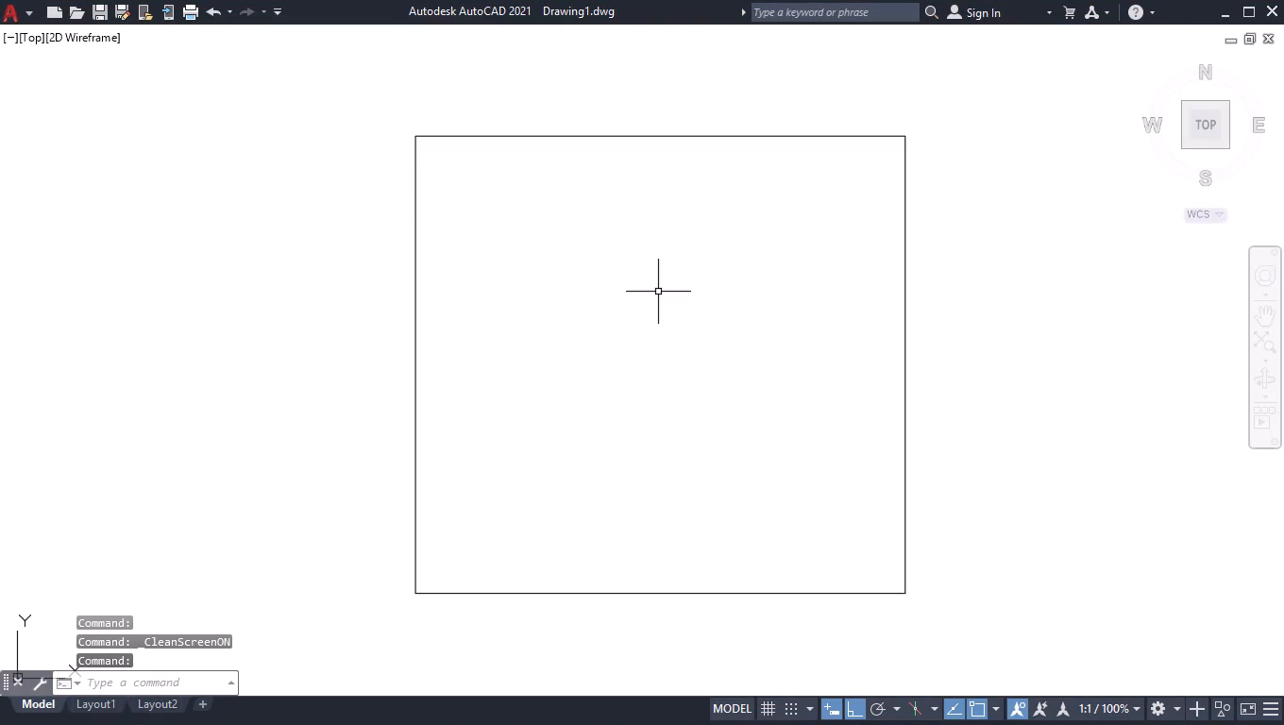
left_click(1204, 123)
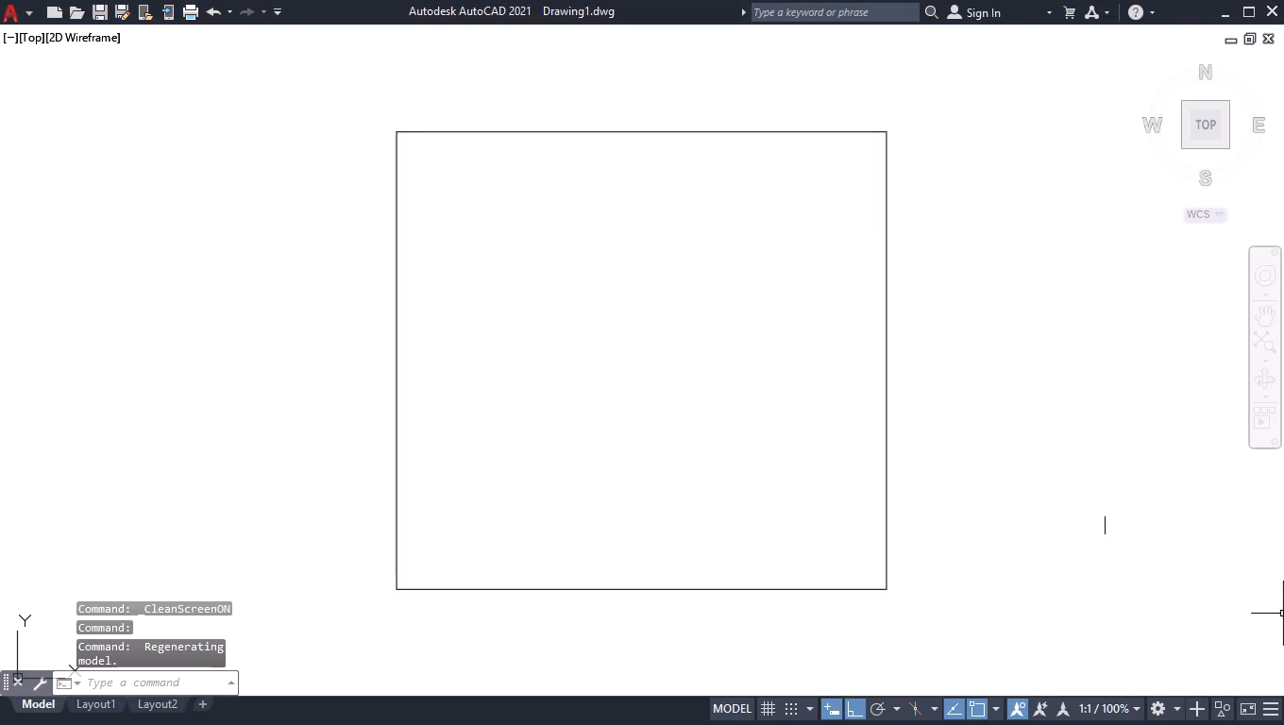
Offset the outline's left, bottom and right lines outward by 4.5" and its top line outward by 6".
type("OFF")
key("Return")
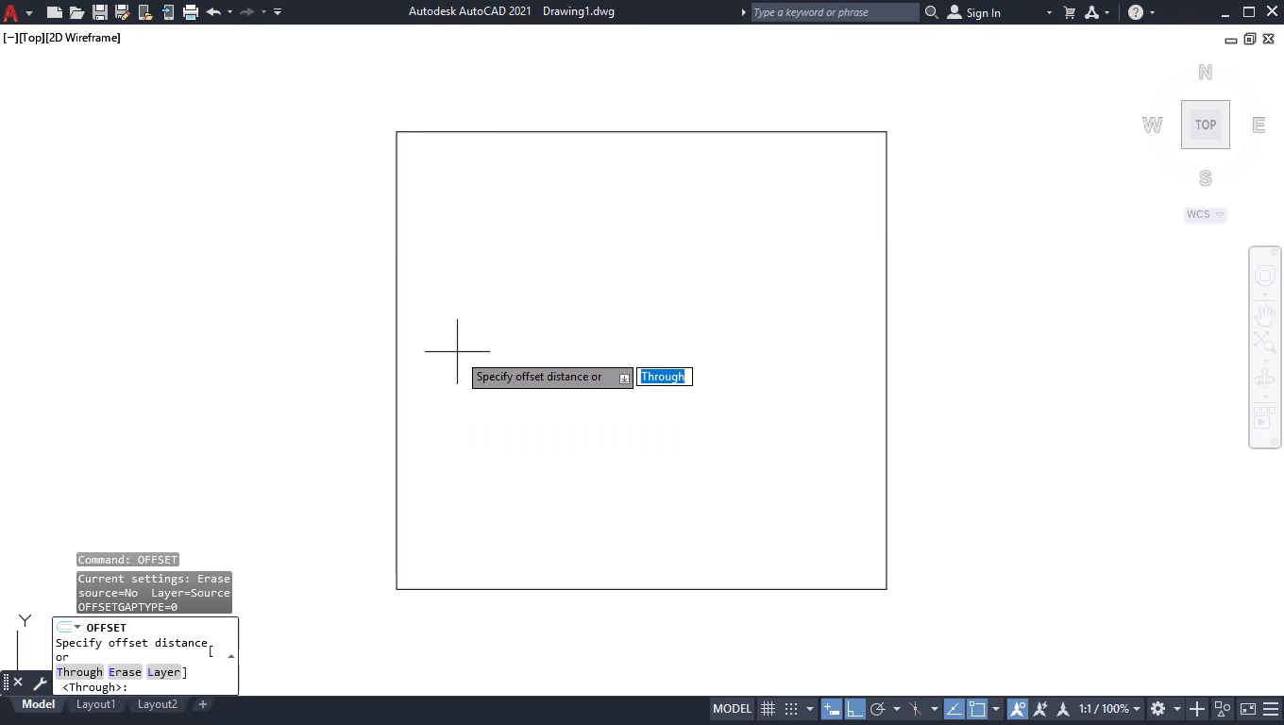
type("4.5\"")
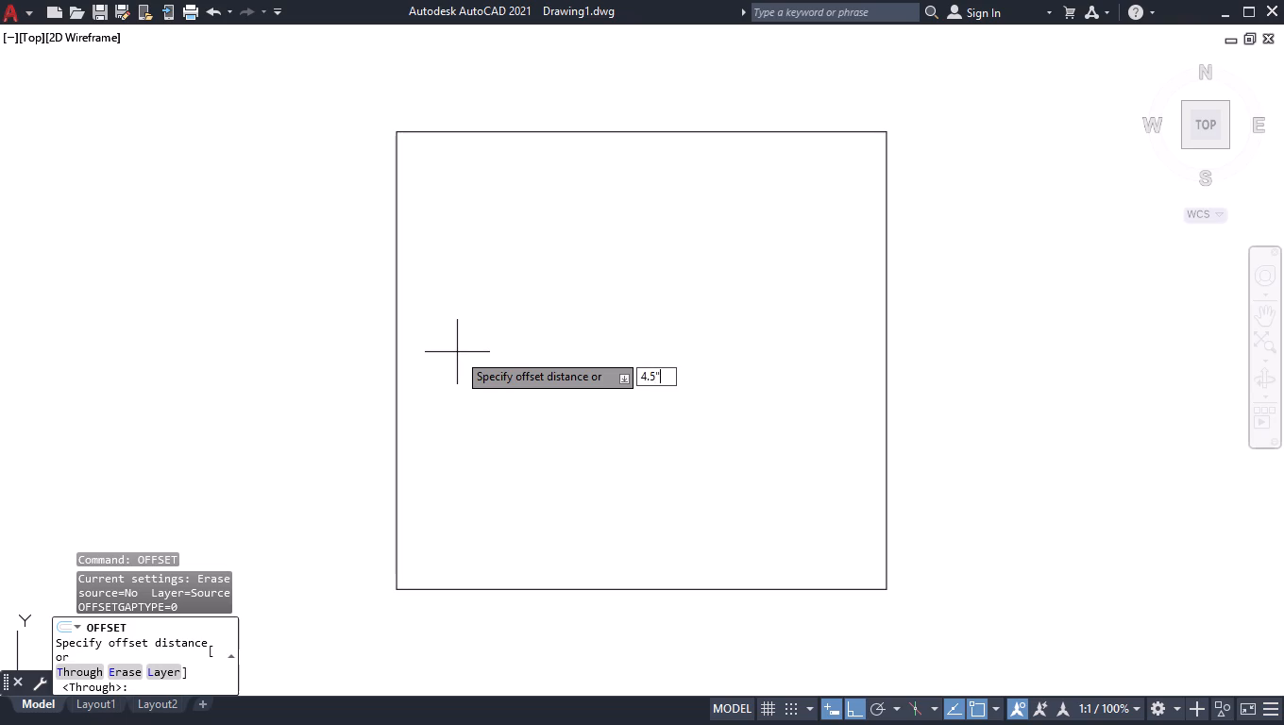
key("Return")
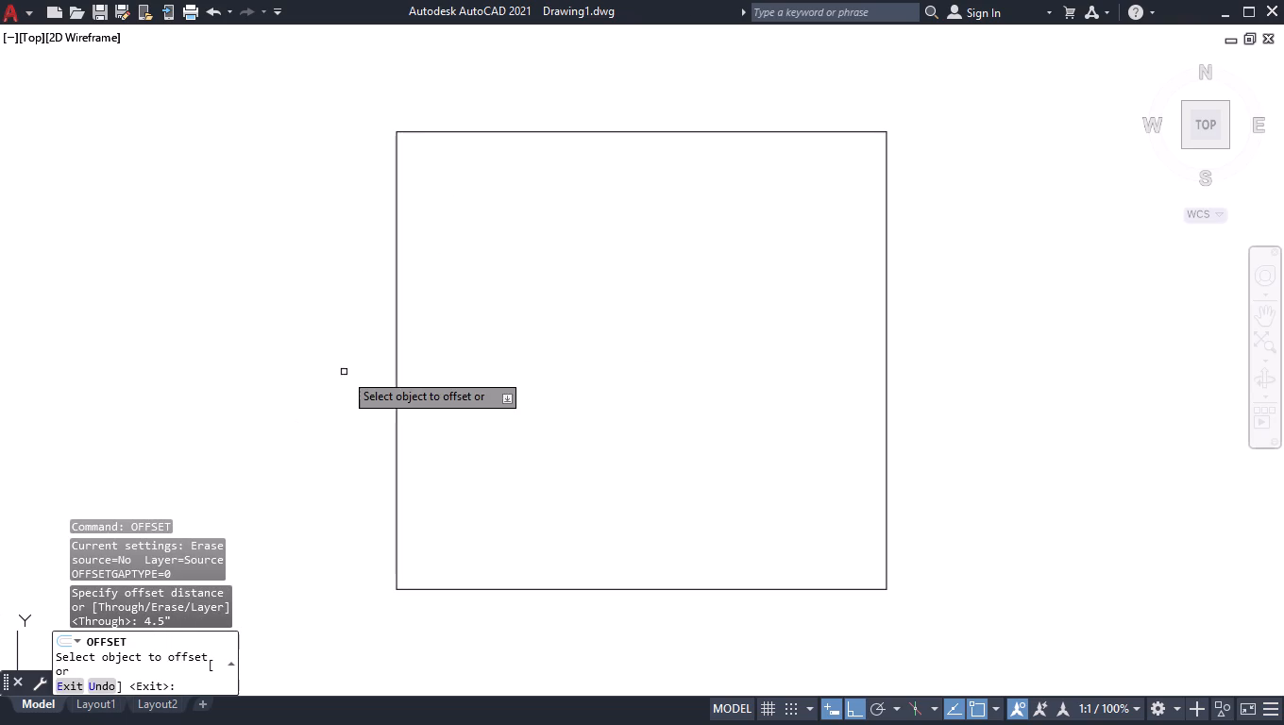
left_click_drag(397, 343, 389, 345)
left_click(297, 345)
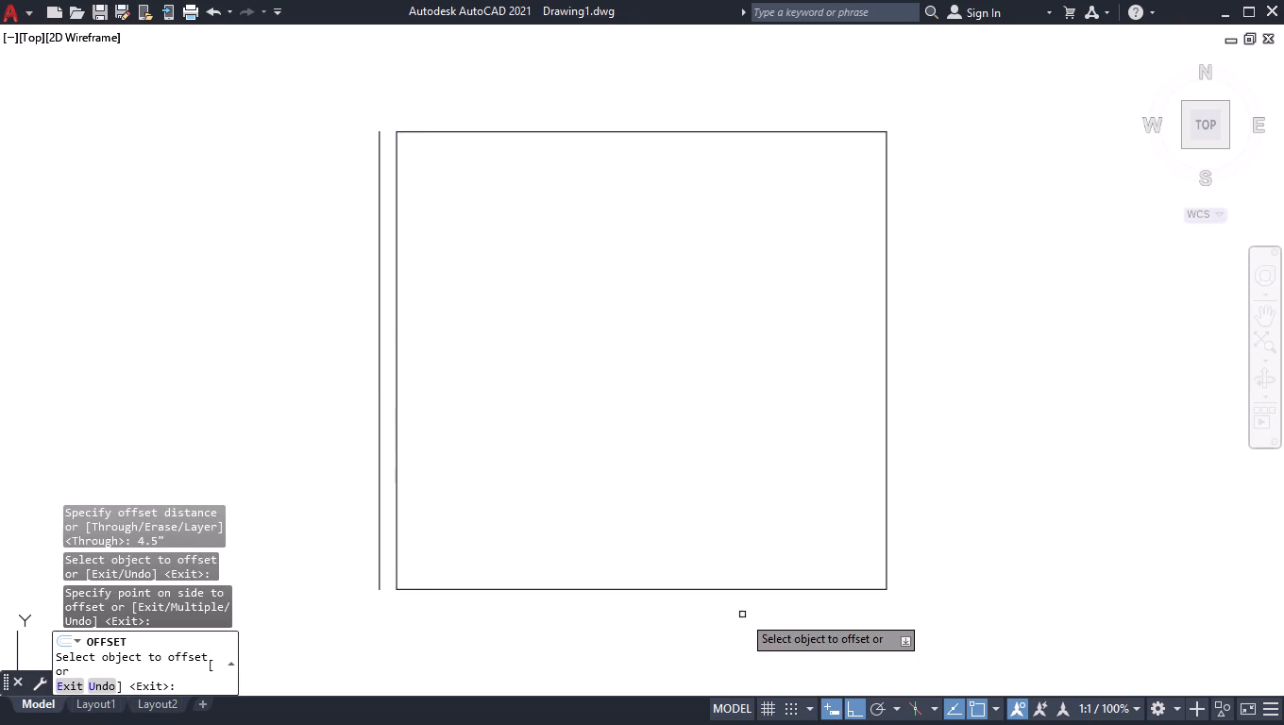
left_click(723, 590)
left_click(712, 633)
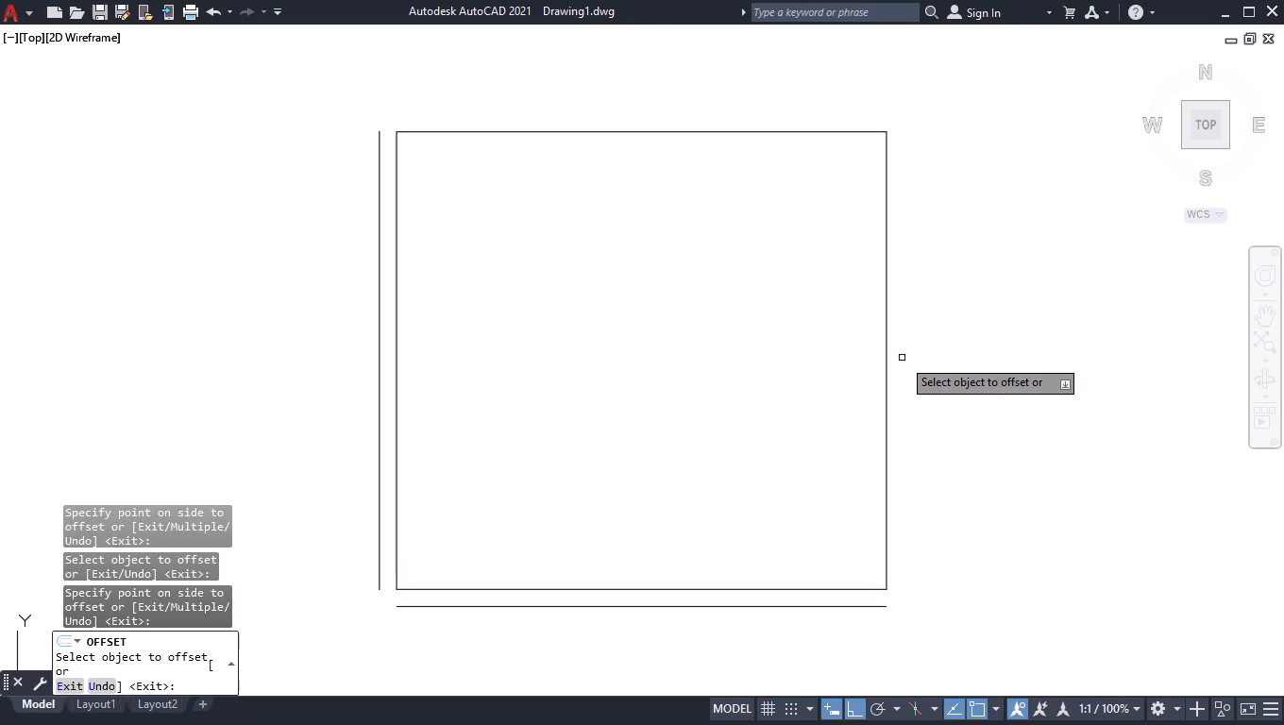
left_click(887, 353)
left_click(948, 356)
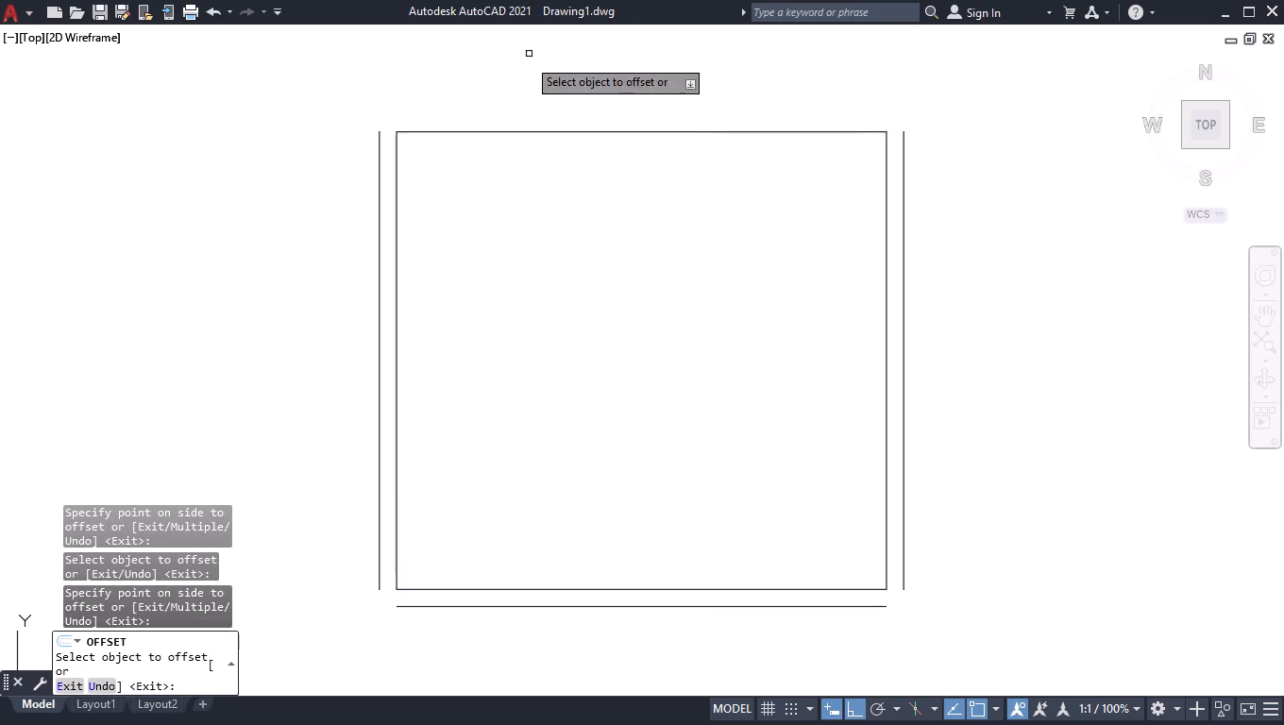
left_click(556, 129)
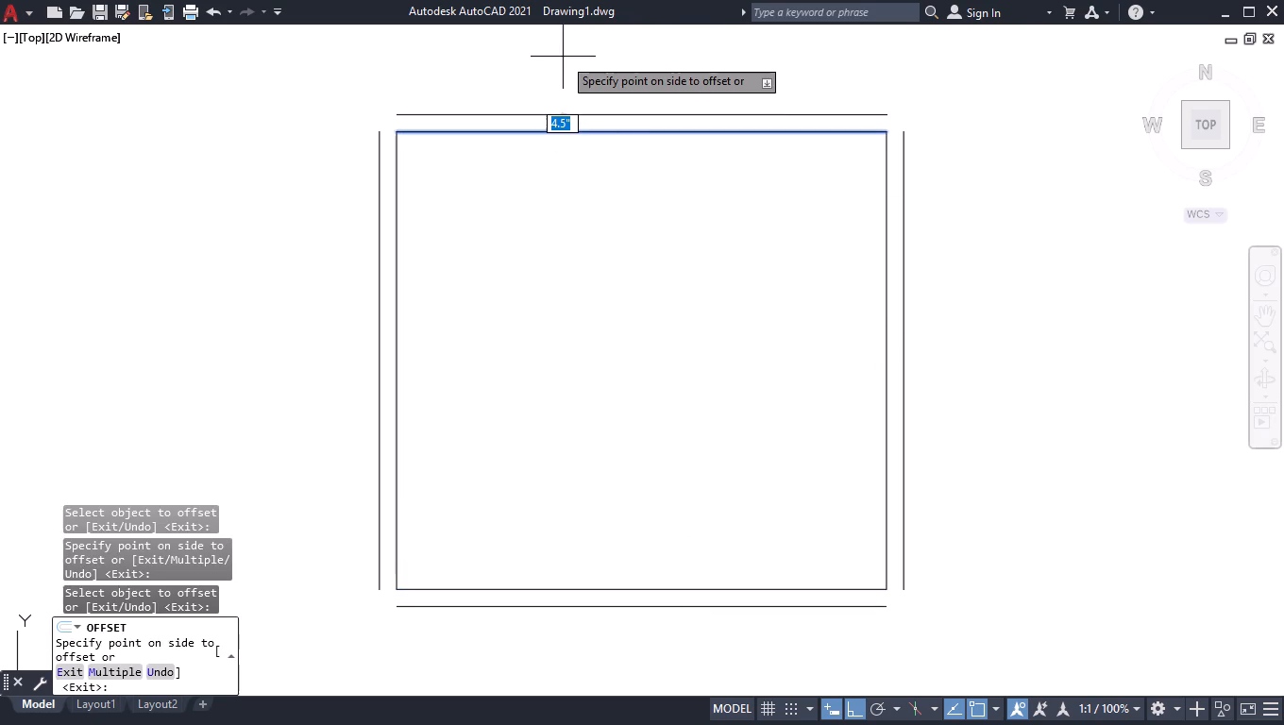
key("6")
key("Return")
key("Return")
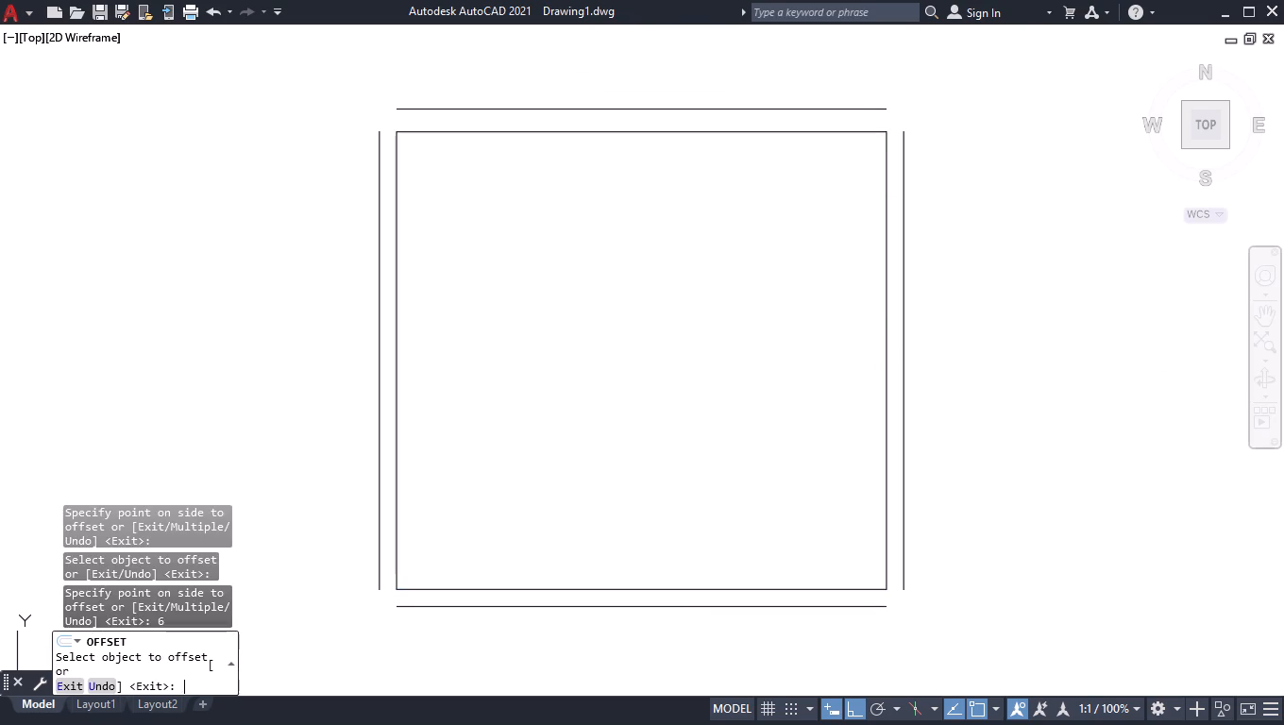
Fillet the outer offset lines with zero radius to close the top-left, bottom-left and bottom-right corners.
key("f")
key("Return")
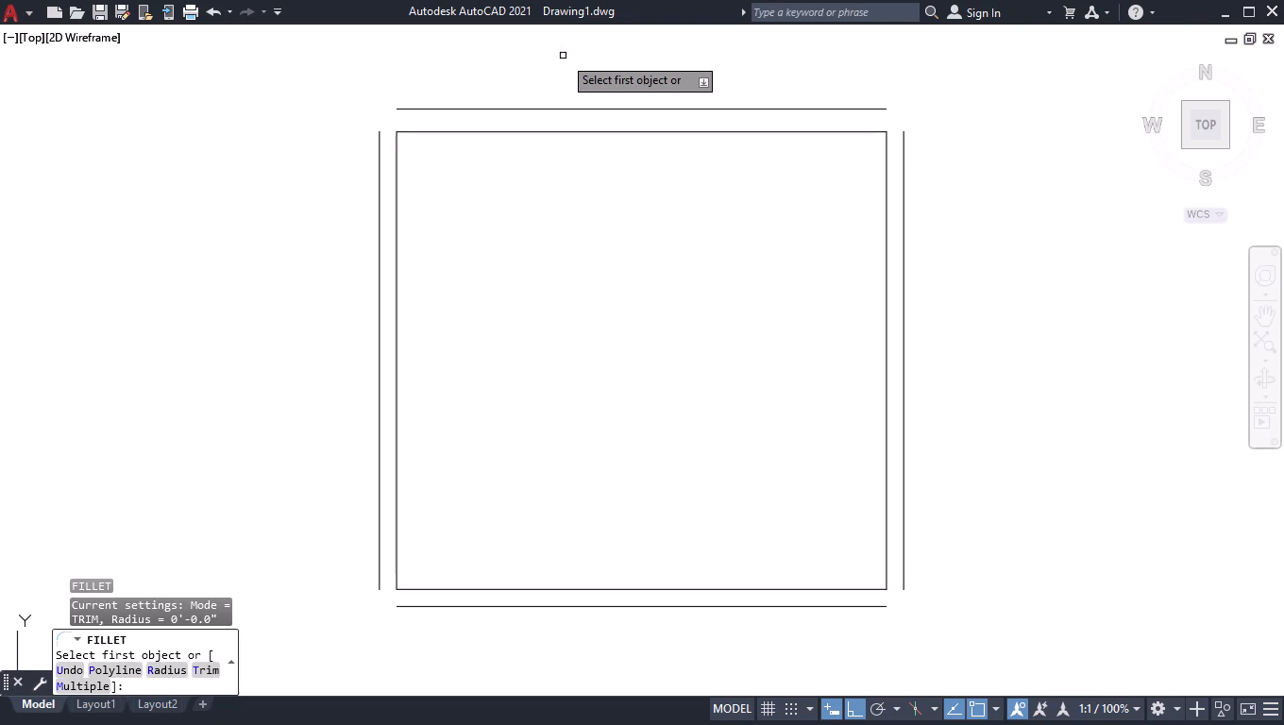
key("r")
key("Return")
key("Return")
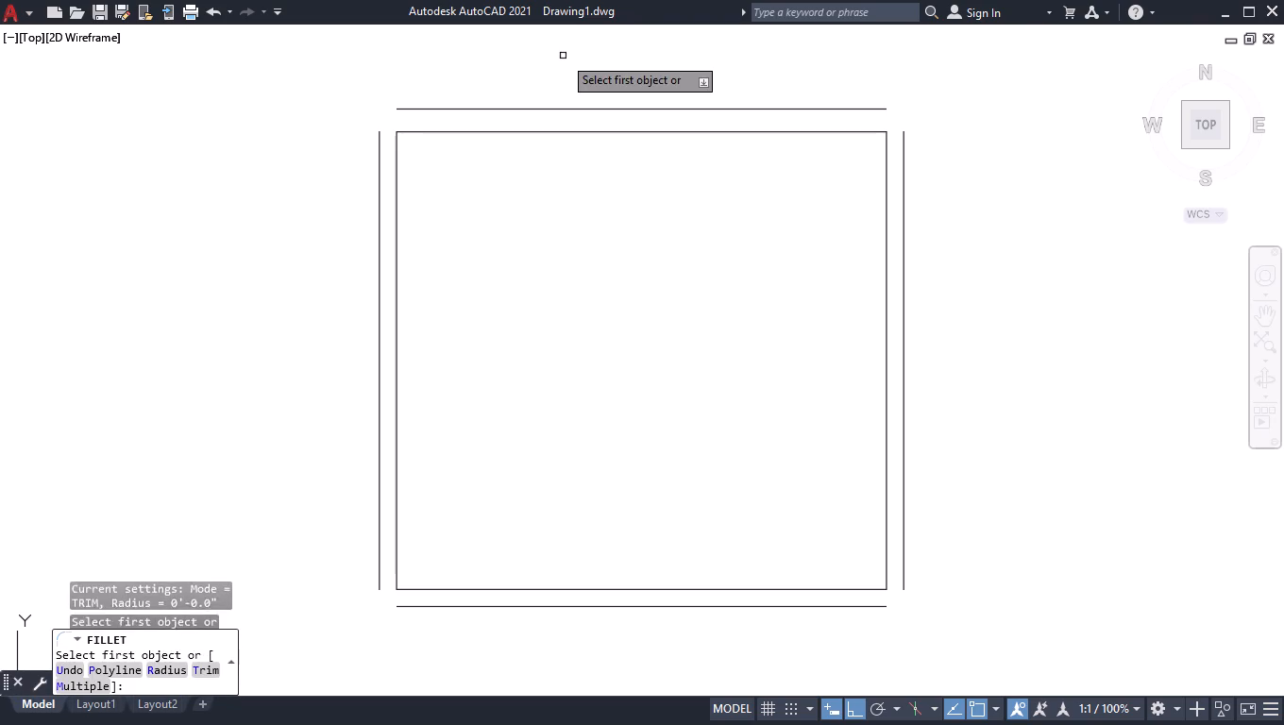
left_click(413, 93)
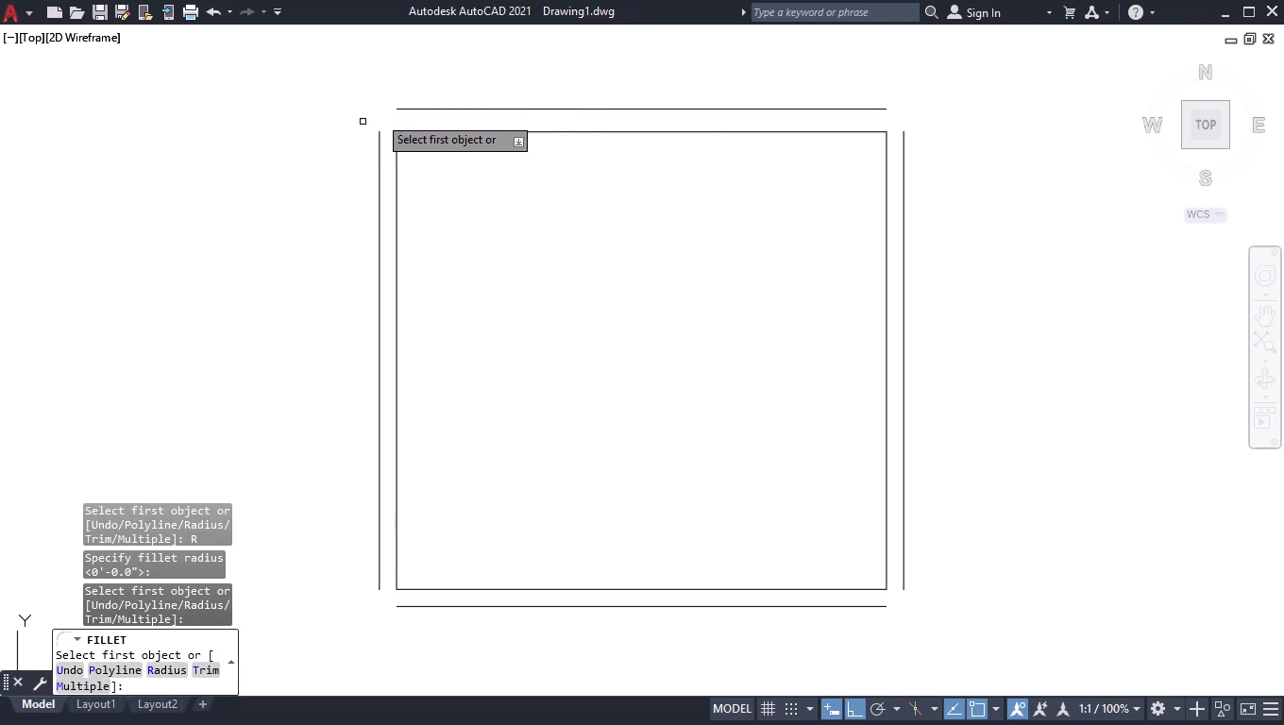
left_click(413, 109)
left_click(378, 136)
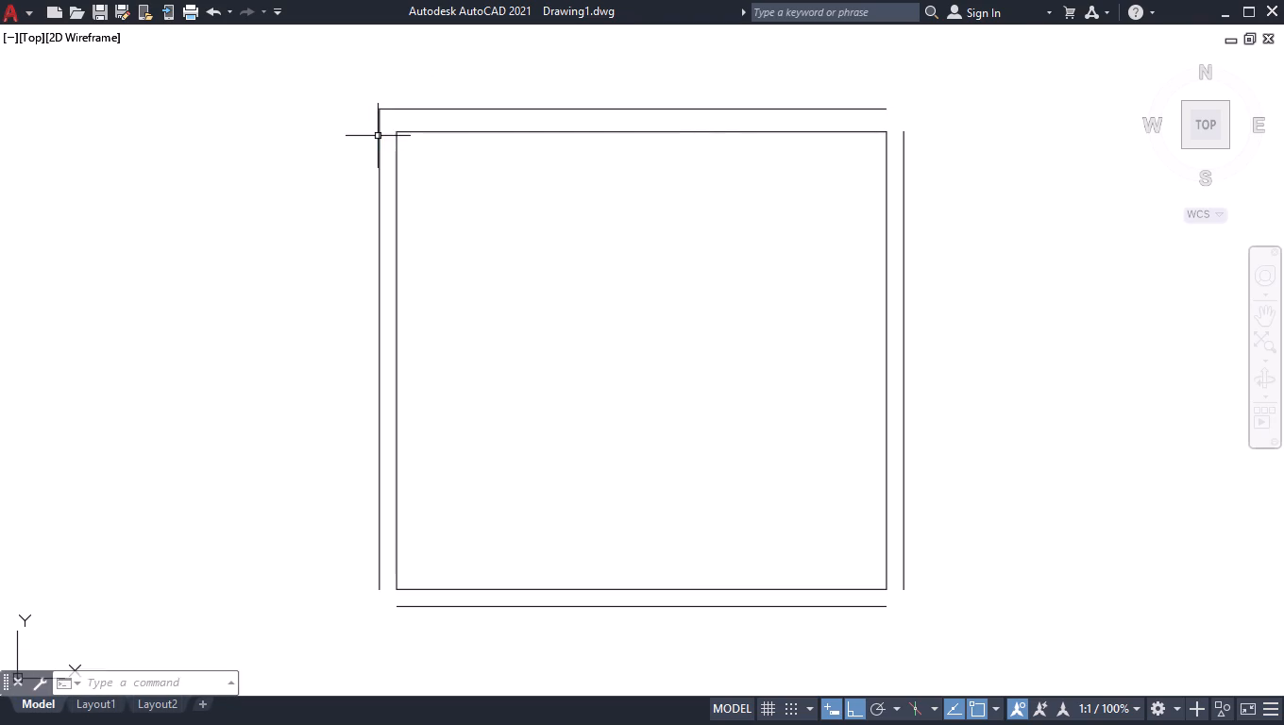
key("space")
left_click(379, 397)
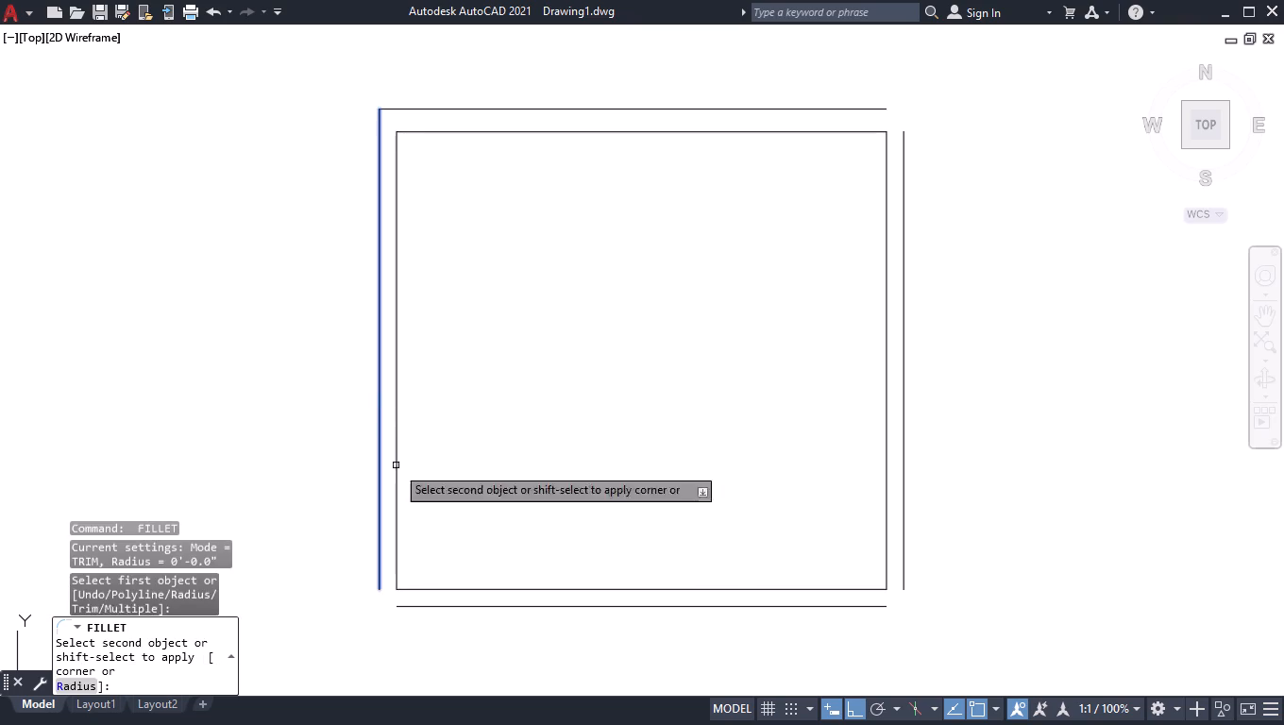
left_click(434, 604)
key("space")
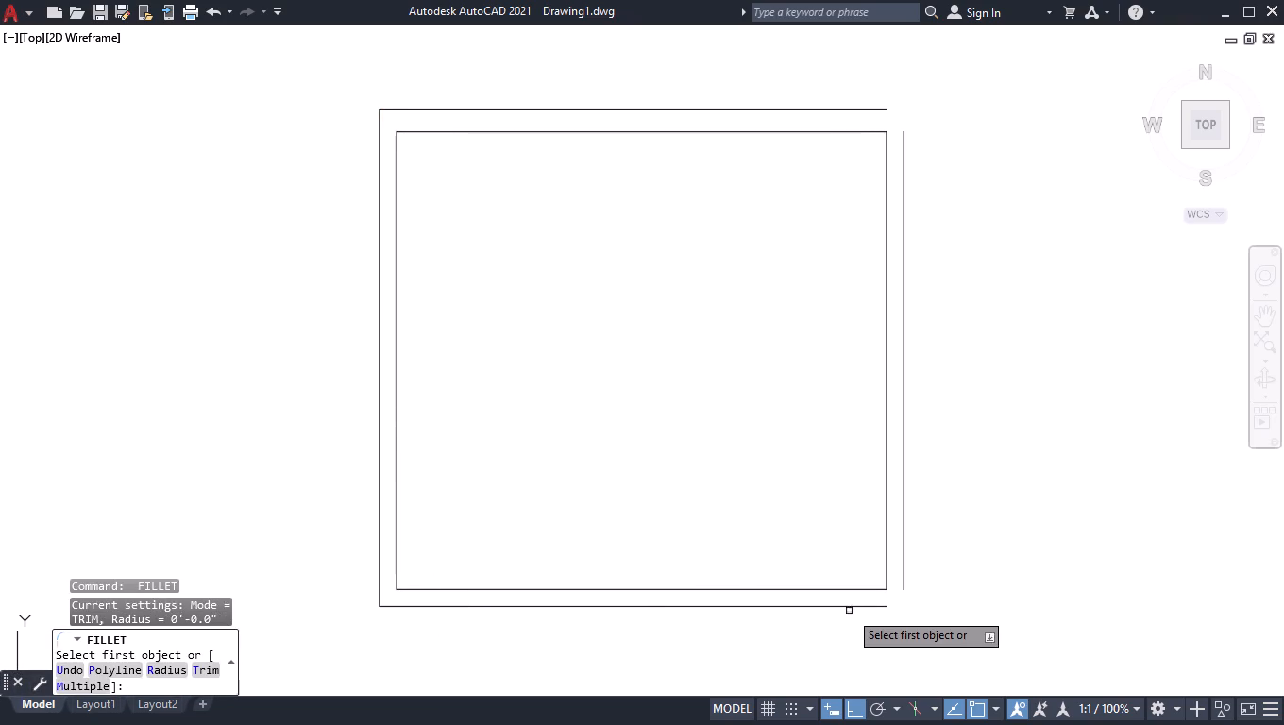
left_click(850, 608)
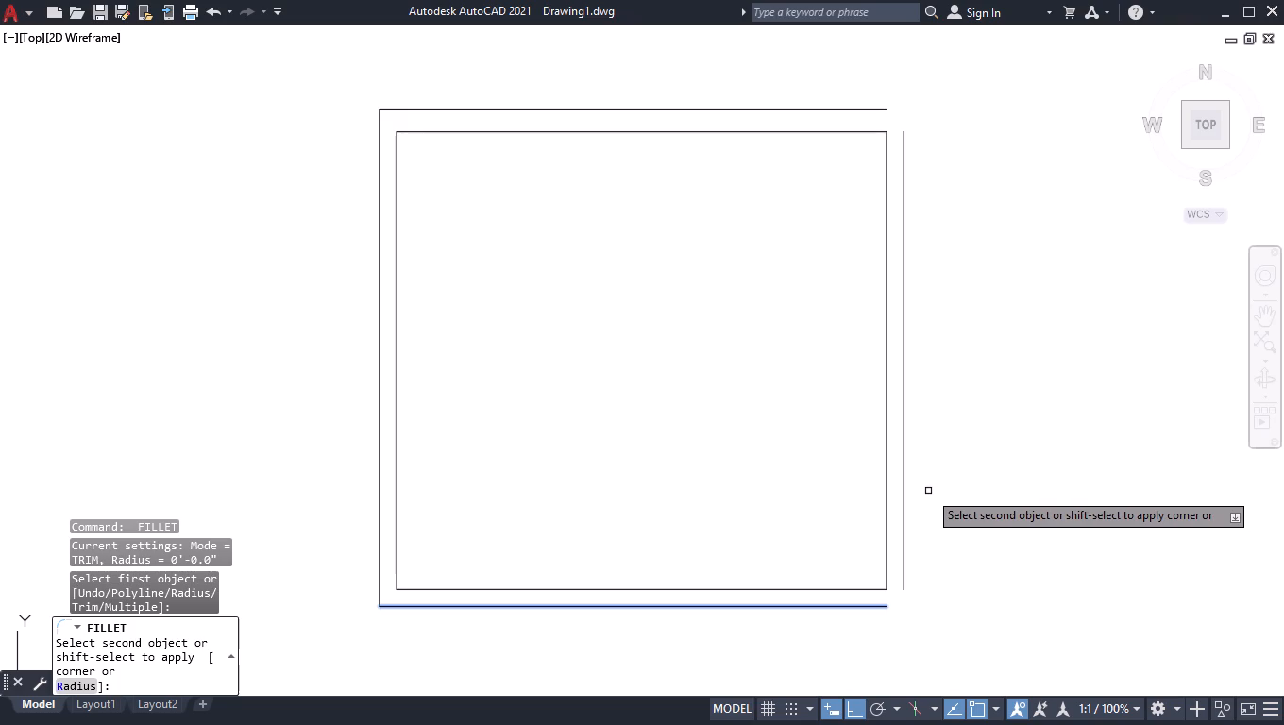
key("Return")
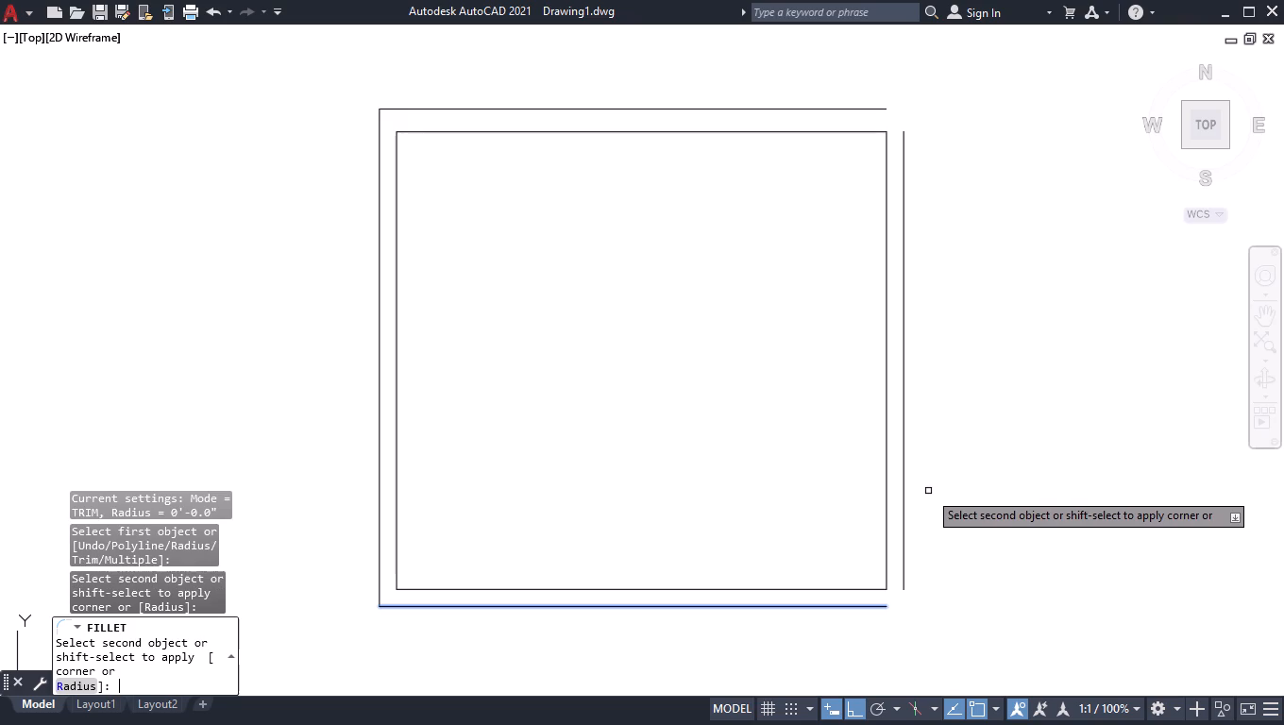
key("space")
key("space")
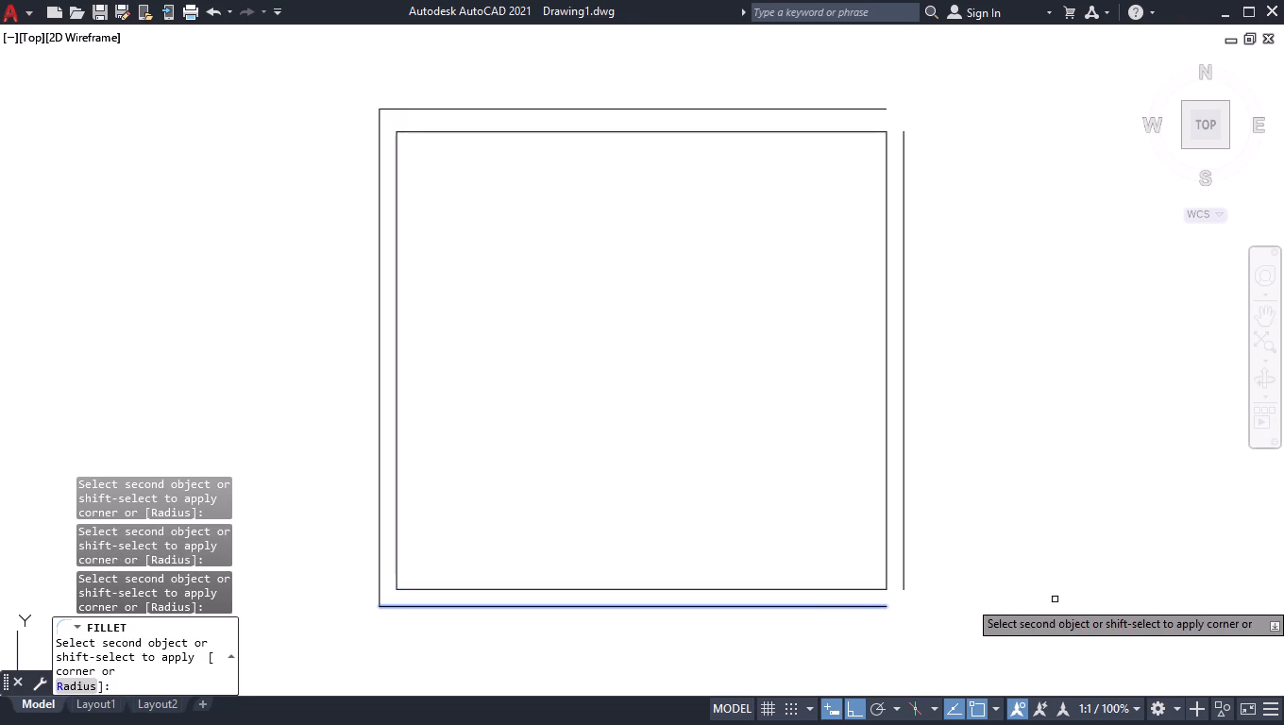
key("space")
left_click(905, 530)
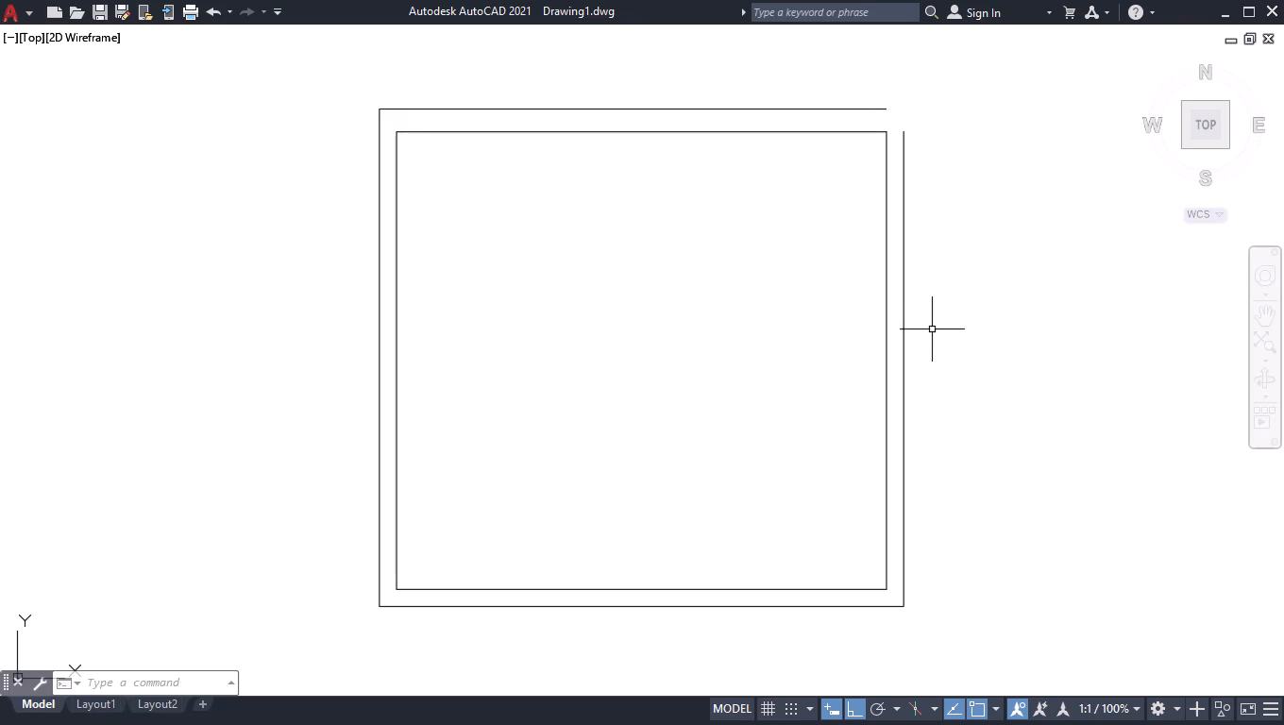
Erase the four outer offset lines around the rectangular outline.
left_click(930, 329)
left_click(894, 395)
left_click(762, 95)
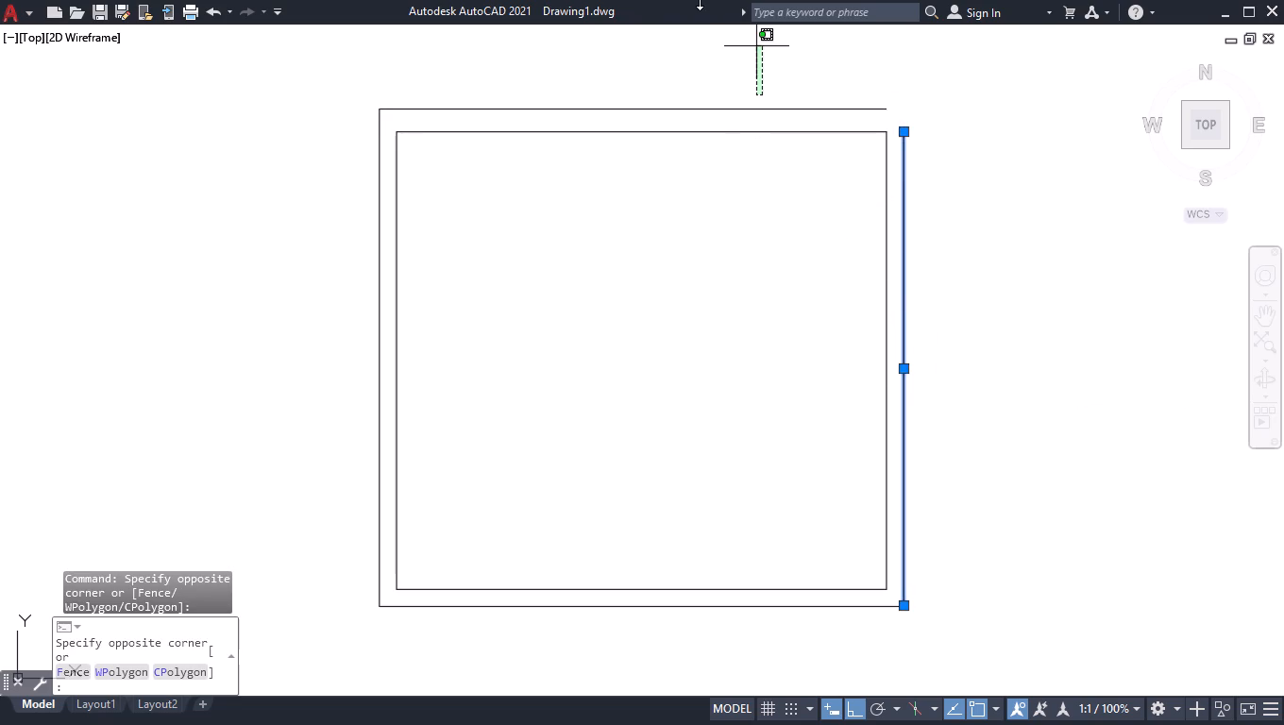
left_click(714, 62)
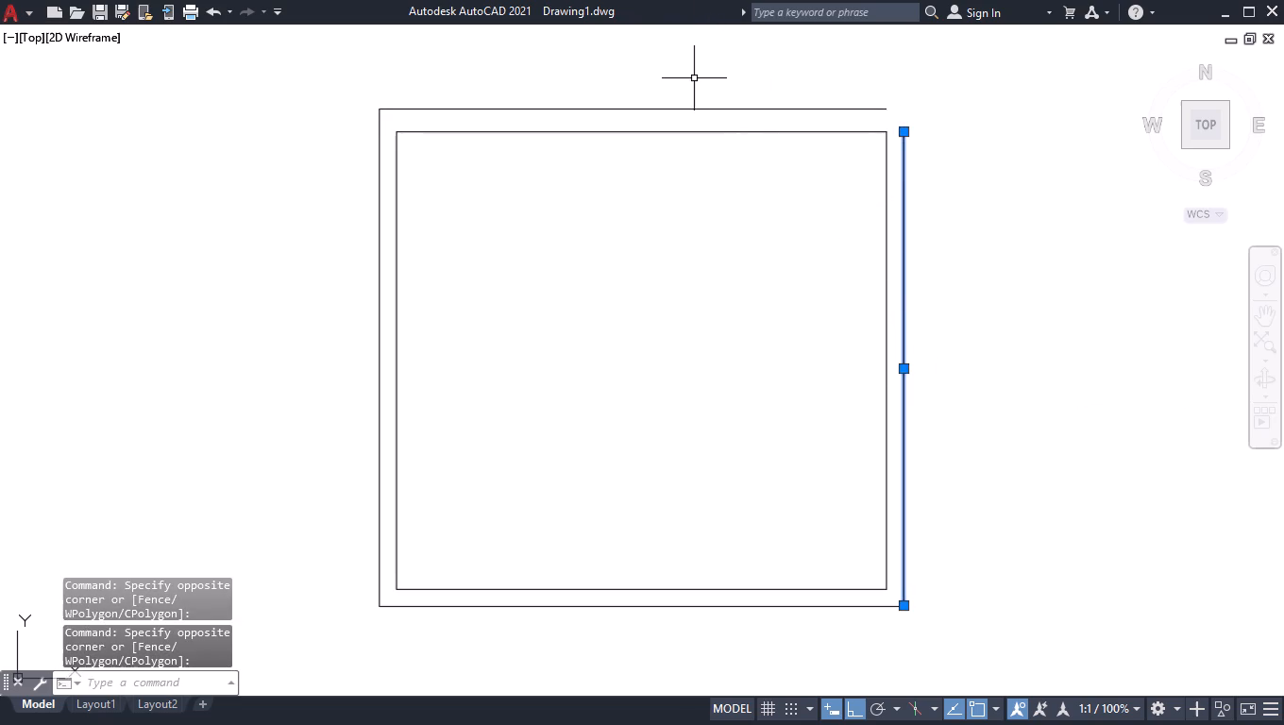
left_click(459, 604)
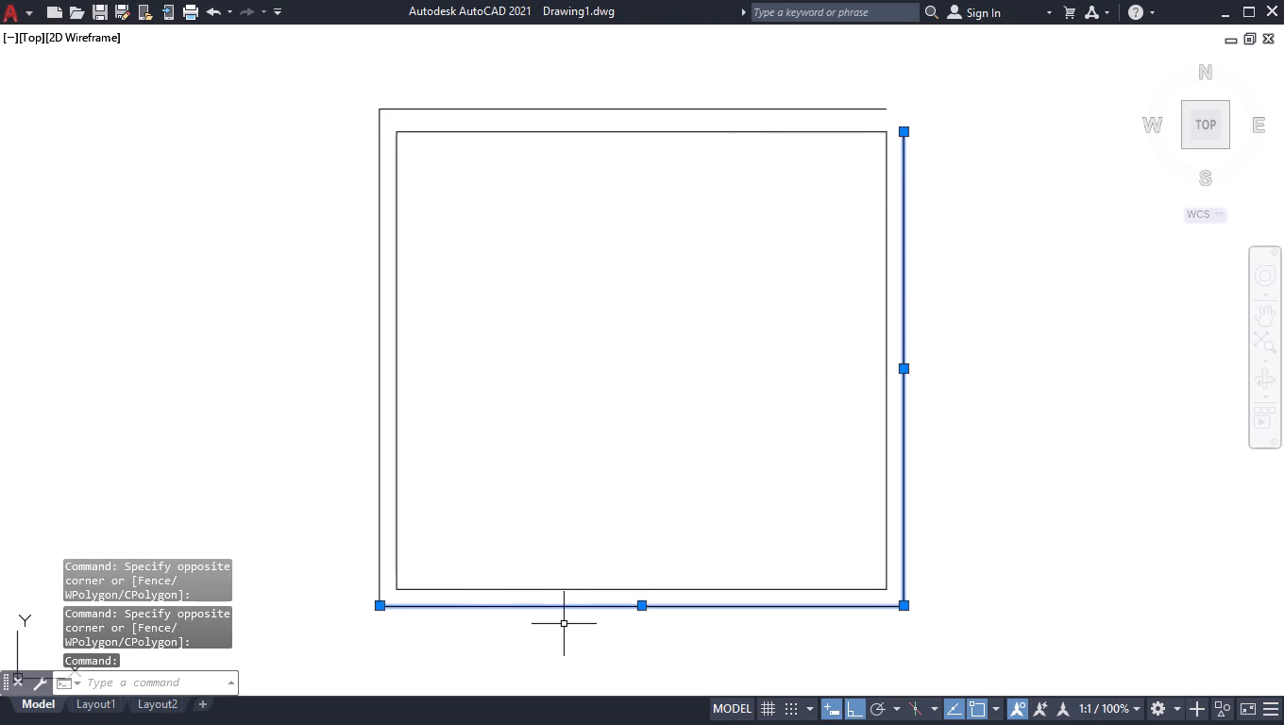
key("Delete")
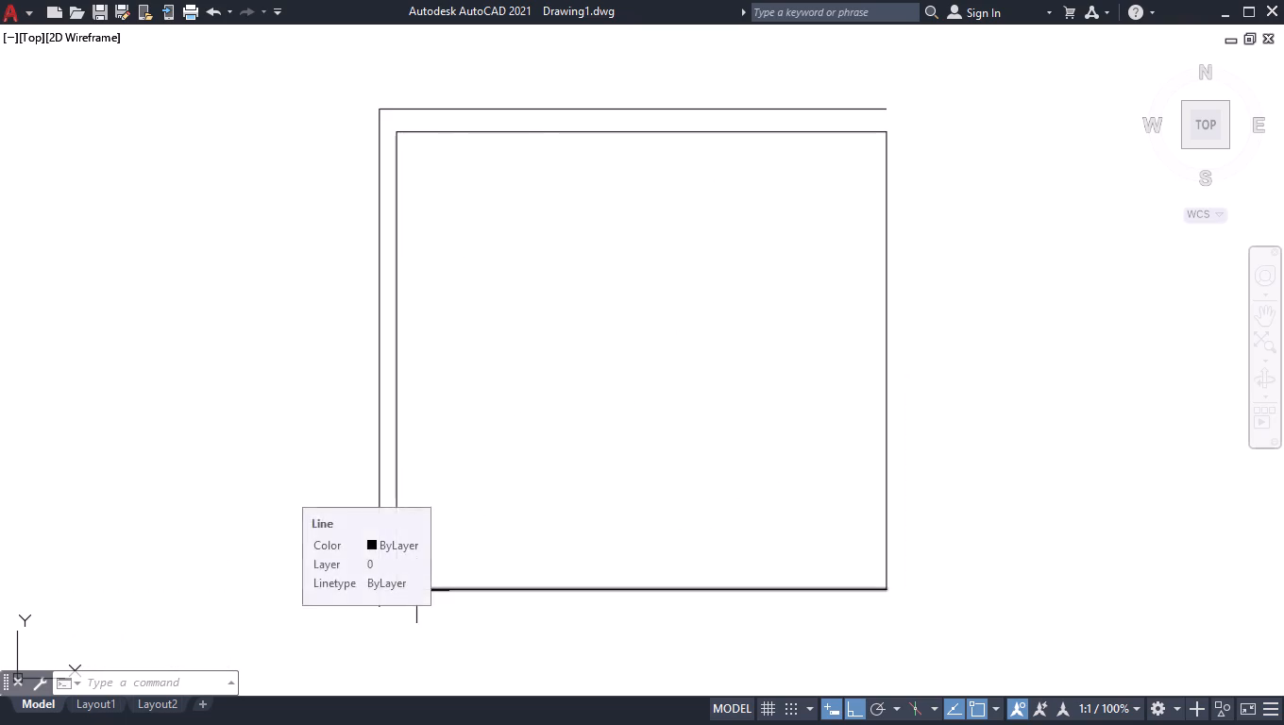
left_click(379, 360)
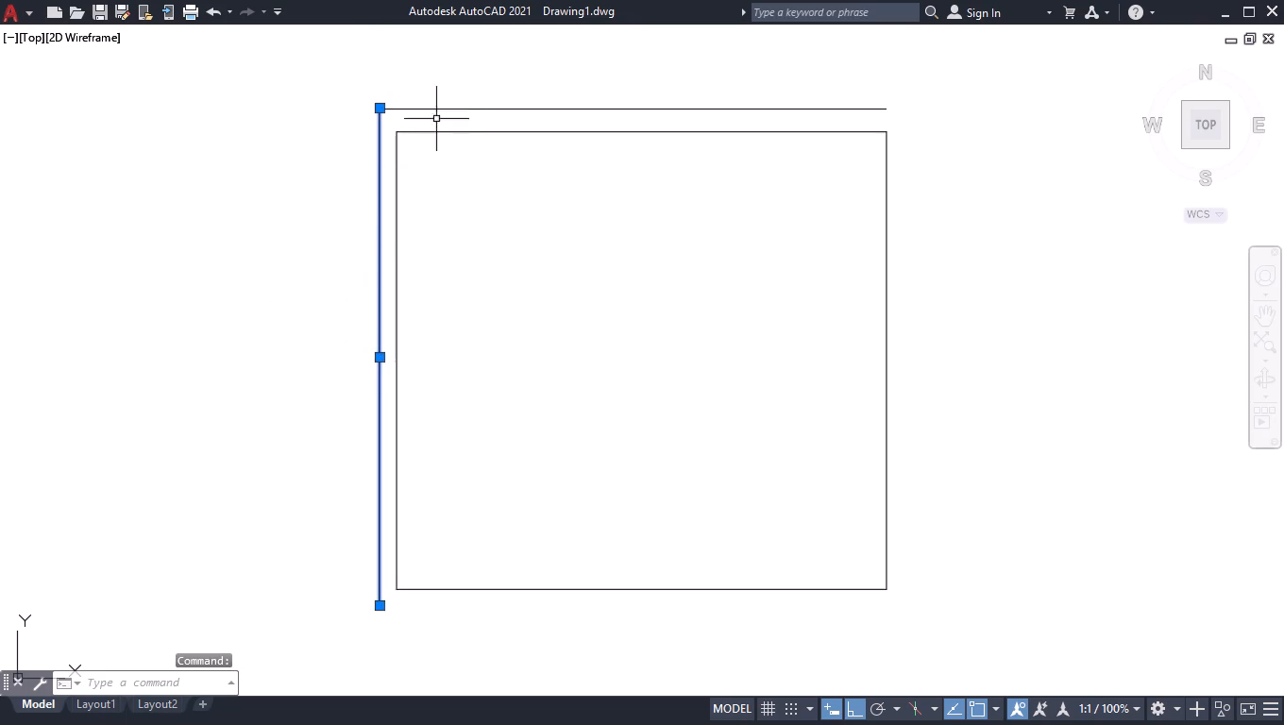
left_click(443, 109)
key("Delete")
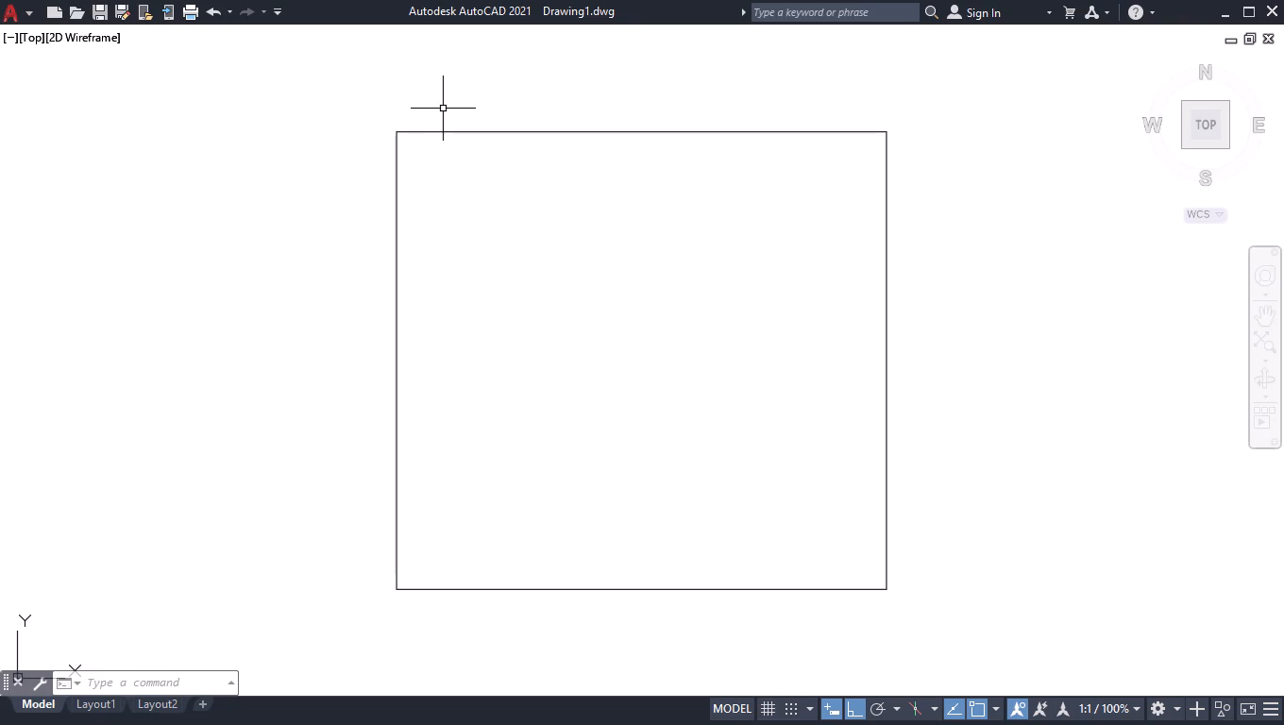
Quick-measure the width and height of the rectangular outline.
type("MEAS")
key("Return")
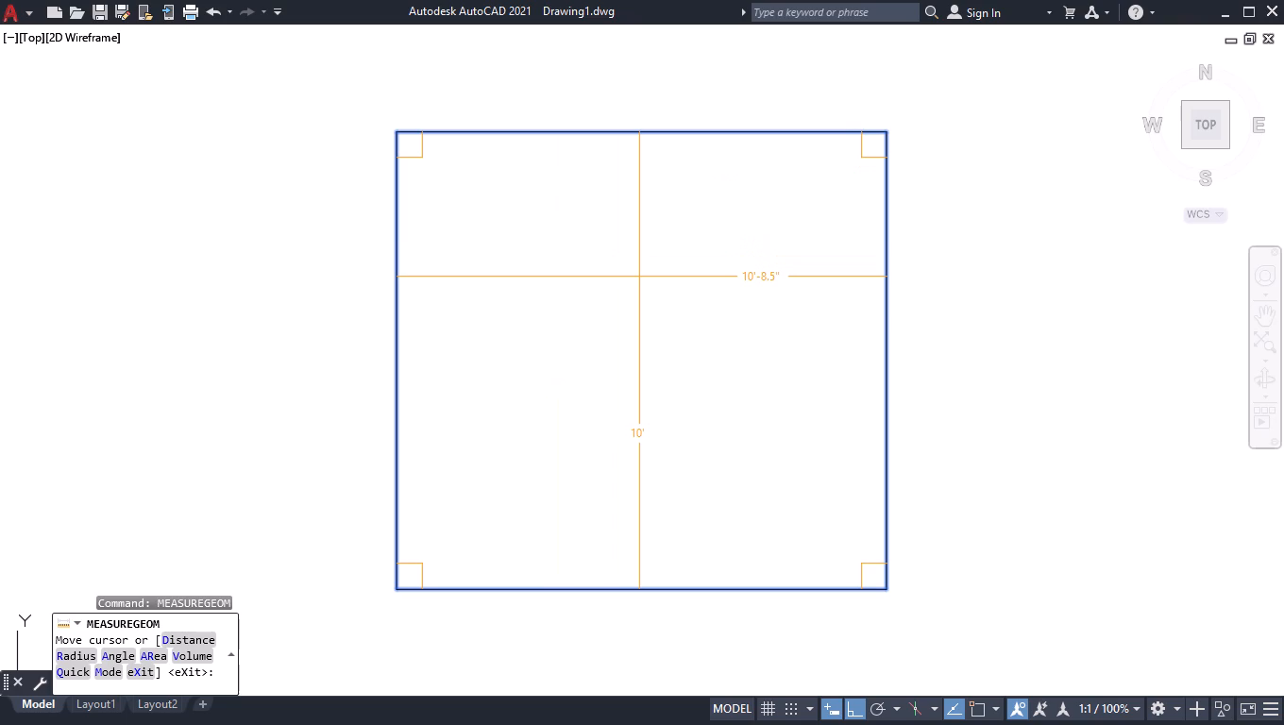
key("space")
Offset the rectangular outline's top line inward by 6".
type("OFF")
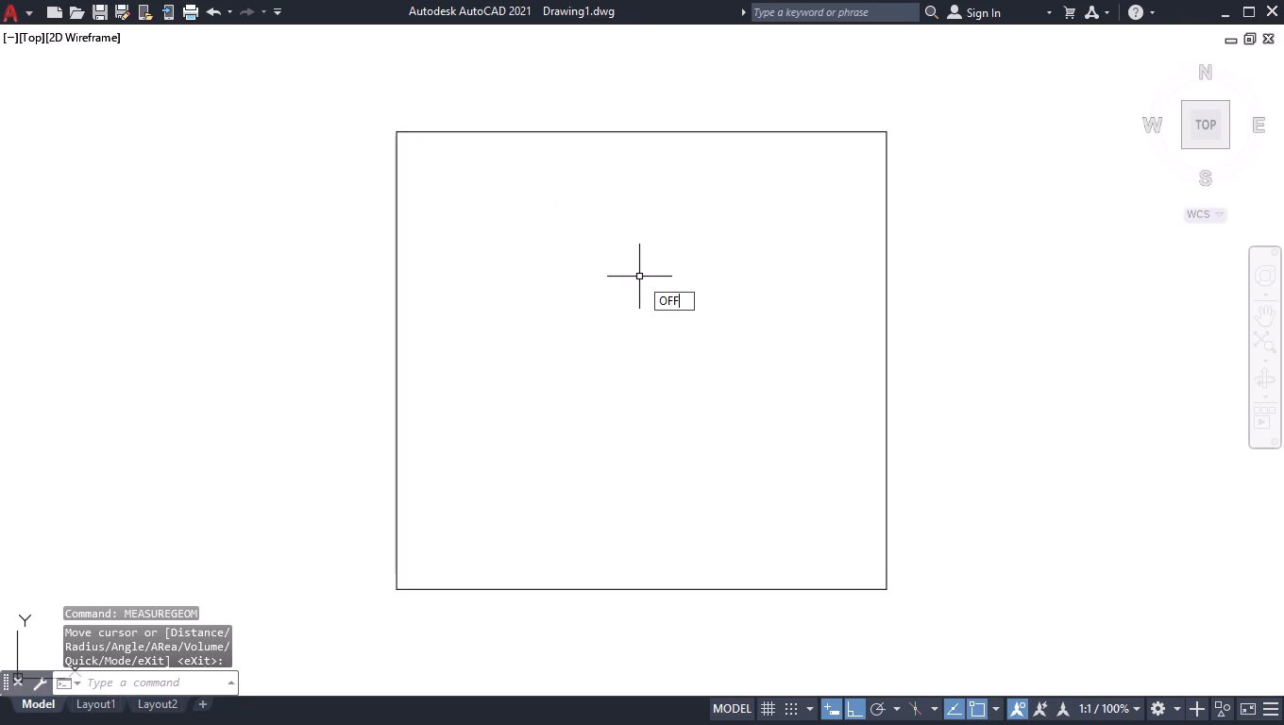
key("Return")
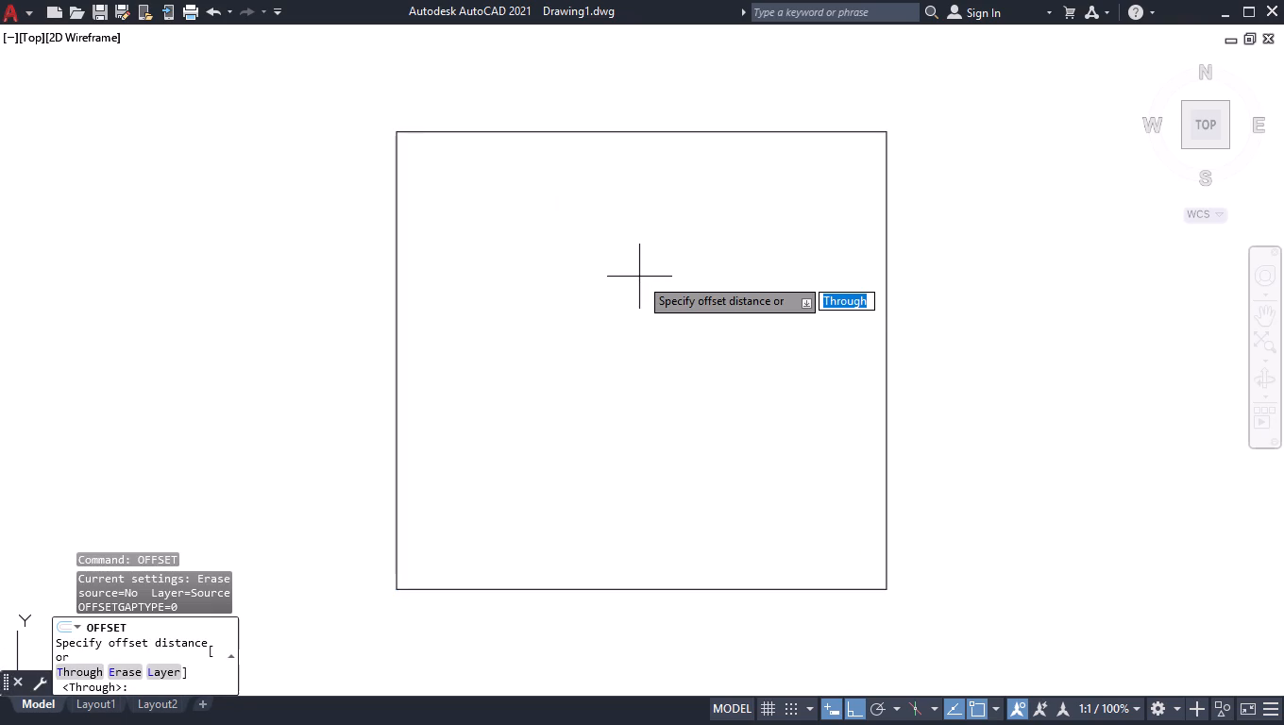
key("6")
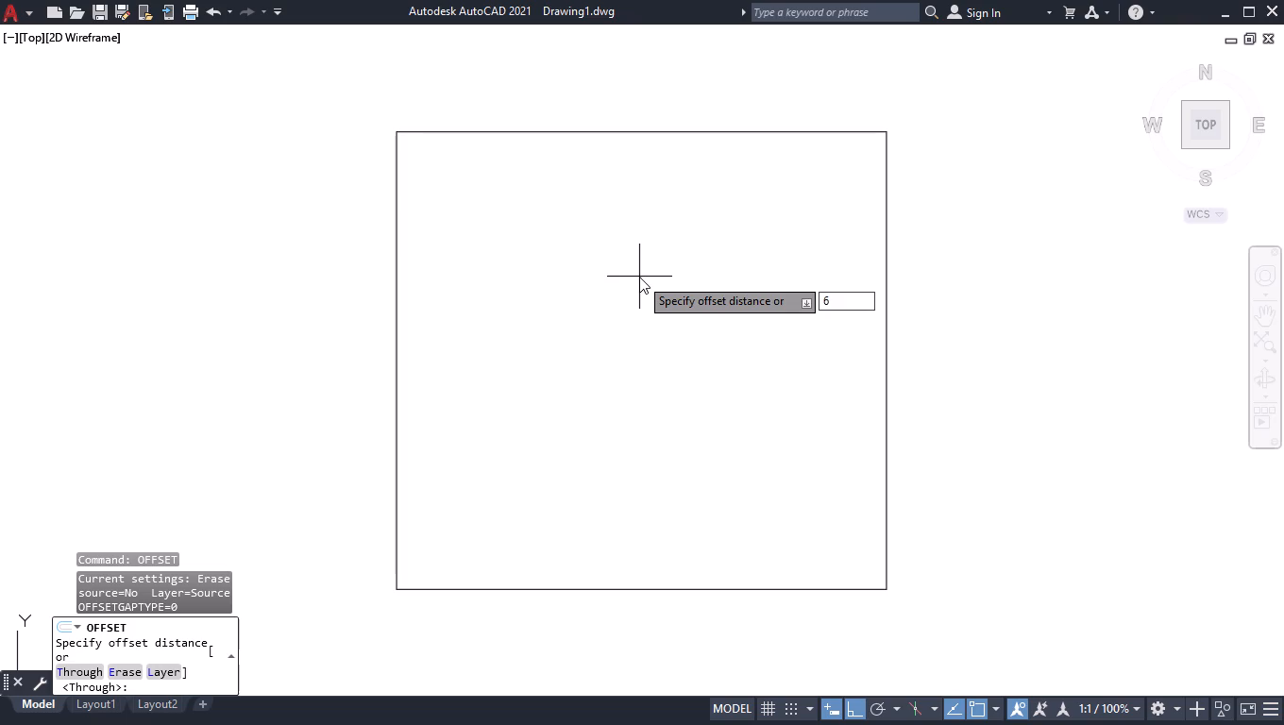
key("Return")
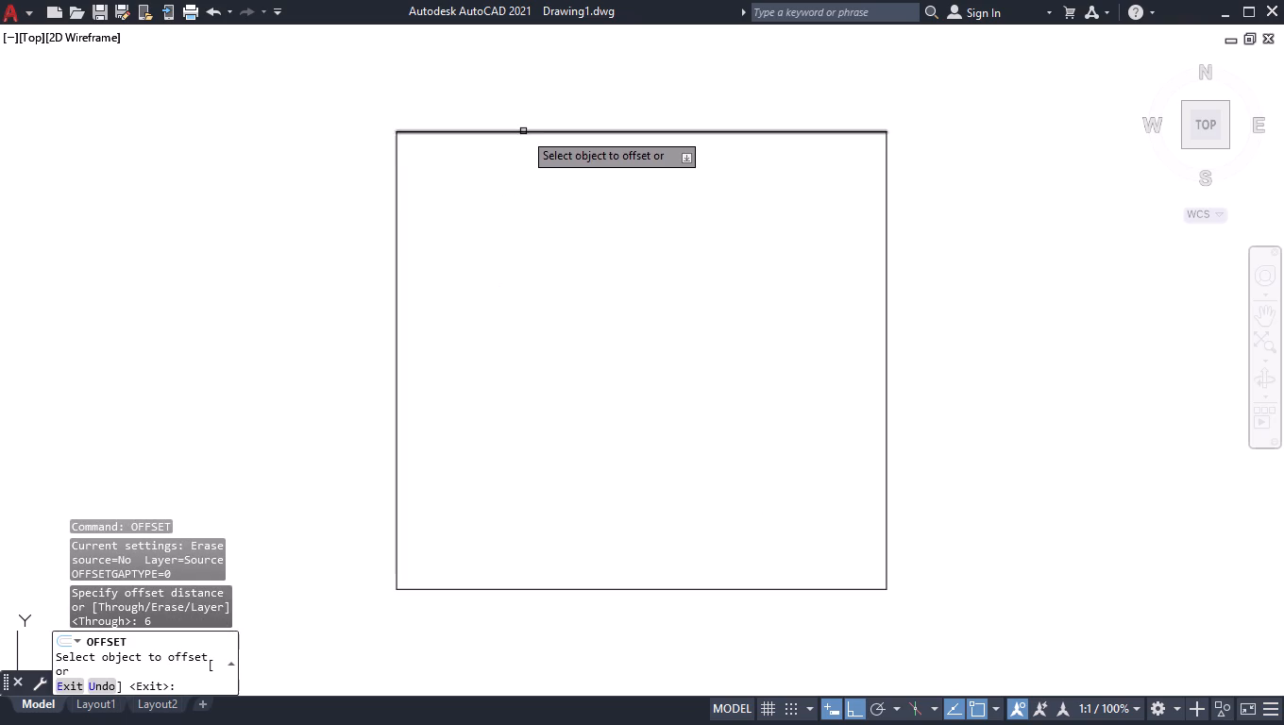
left_click(523, 131)
left_click(498, 257)
Offset the outline's left, right and bottom lines inward by 4.5" each.
left_click(395, 286)
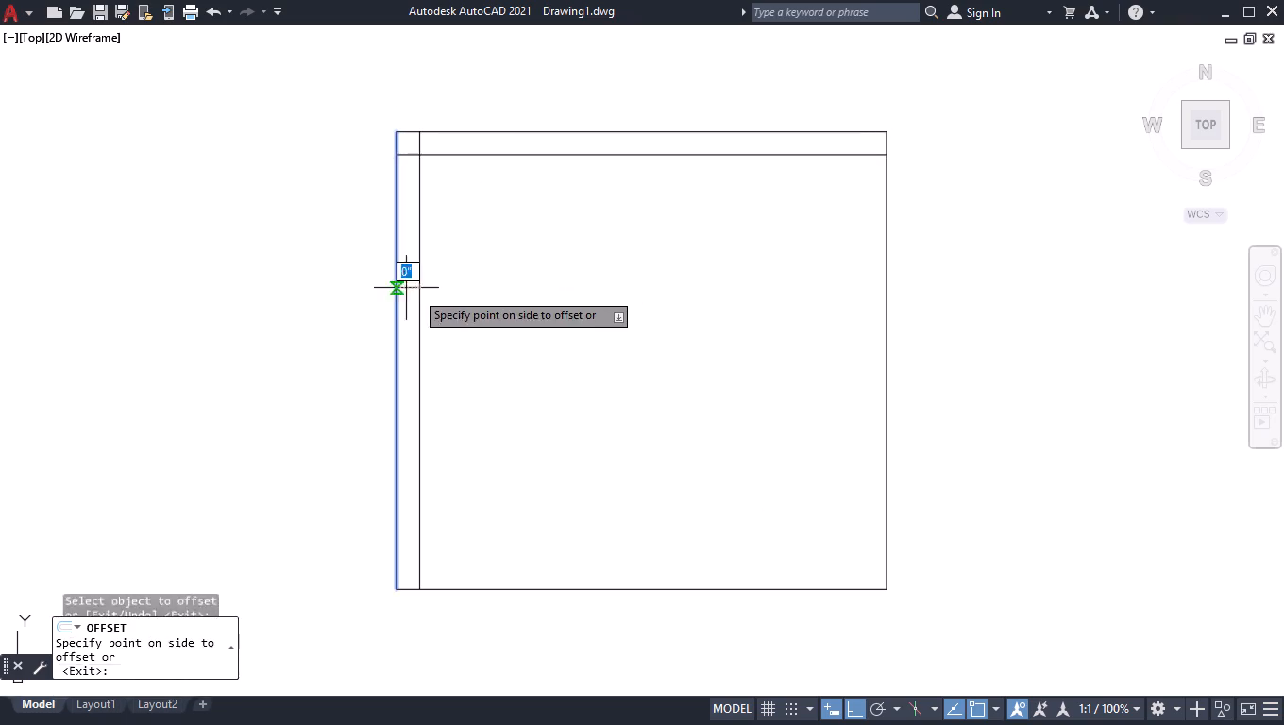
type("4.5")
key("Return")
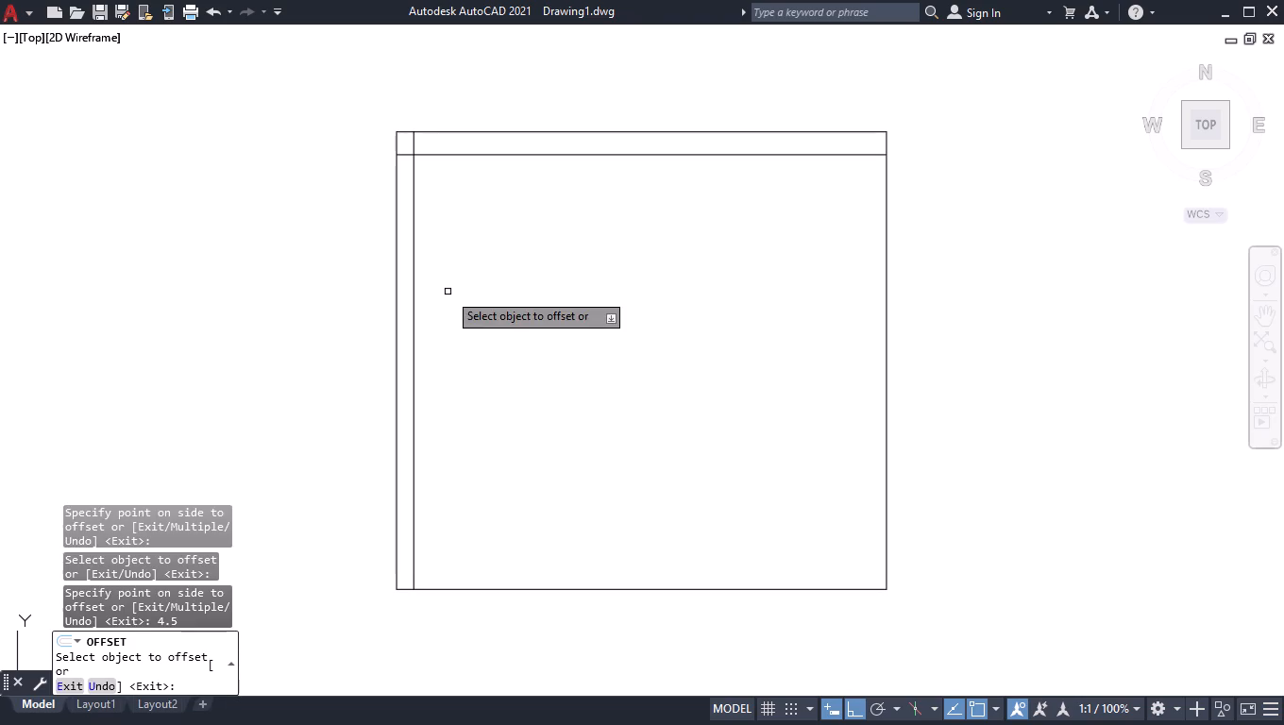
left_click(886, 334)
type("4.5")
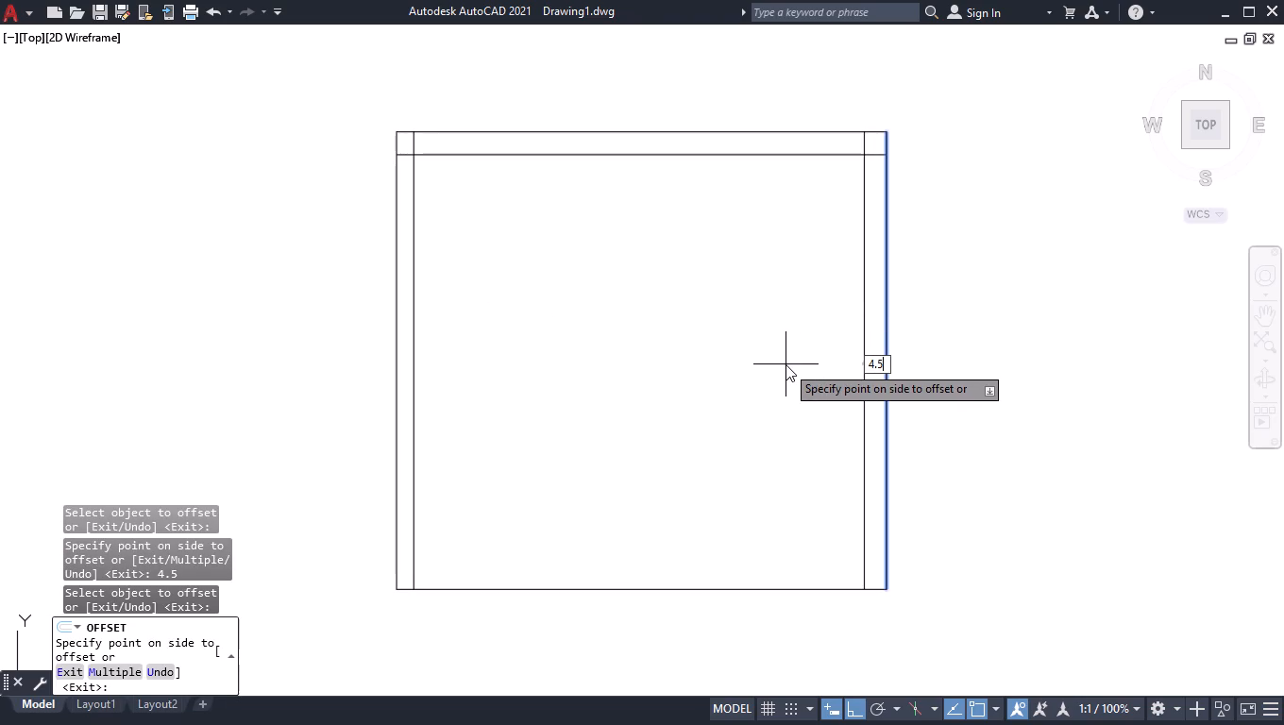
key("Return")
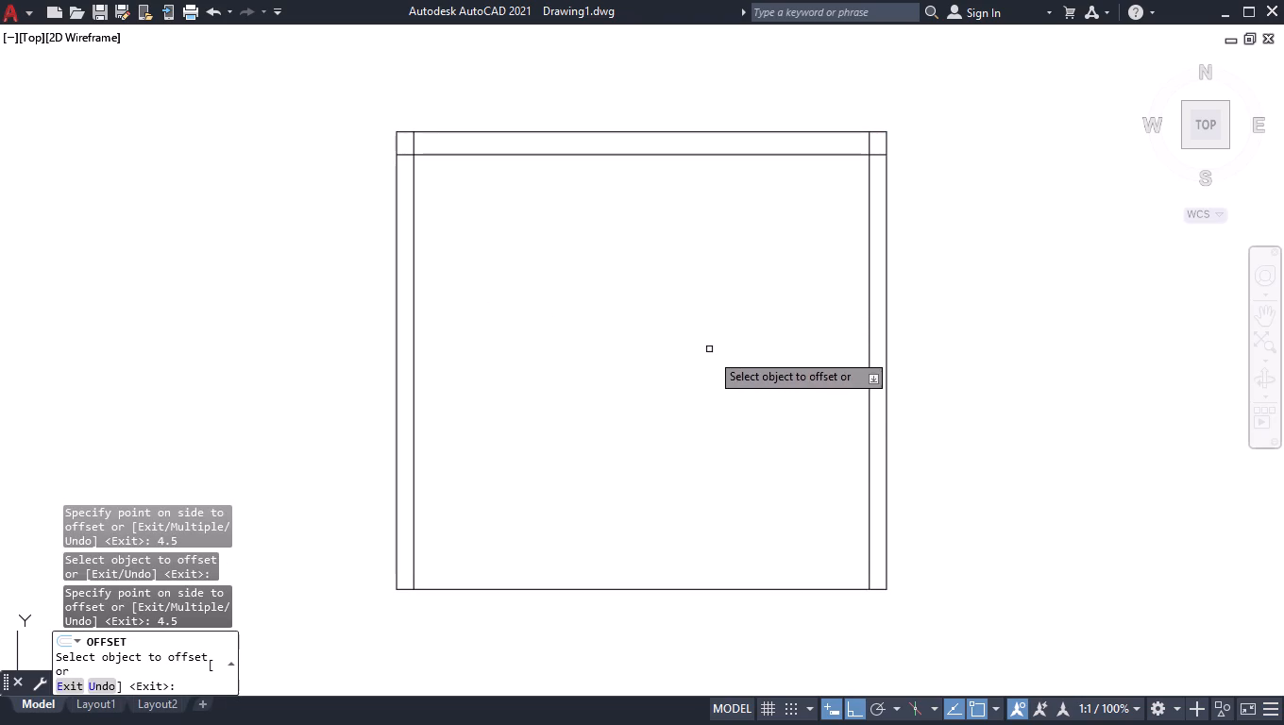
left_click(701, 588)
key("4")
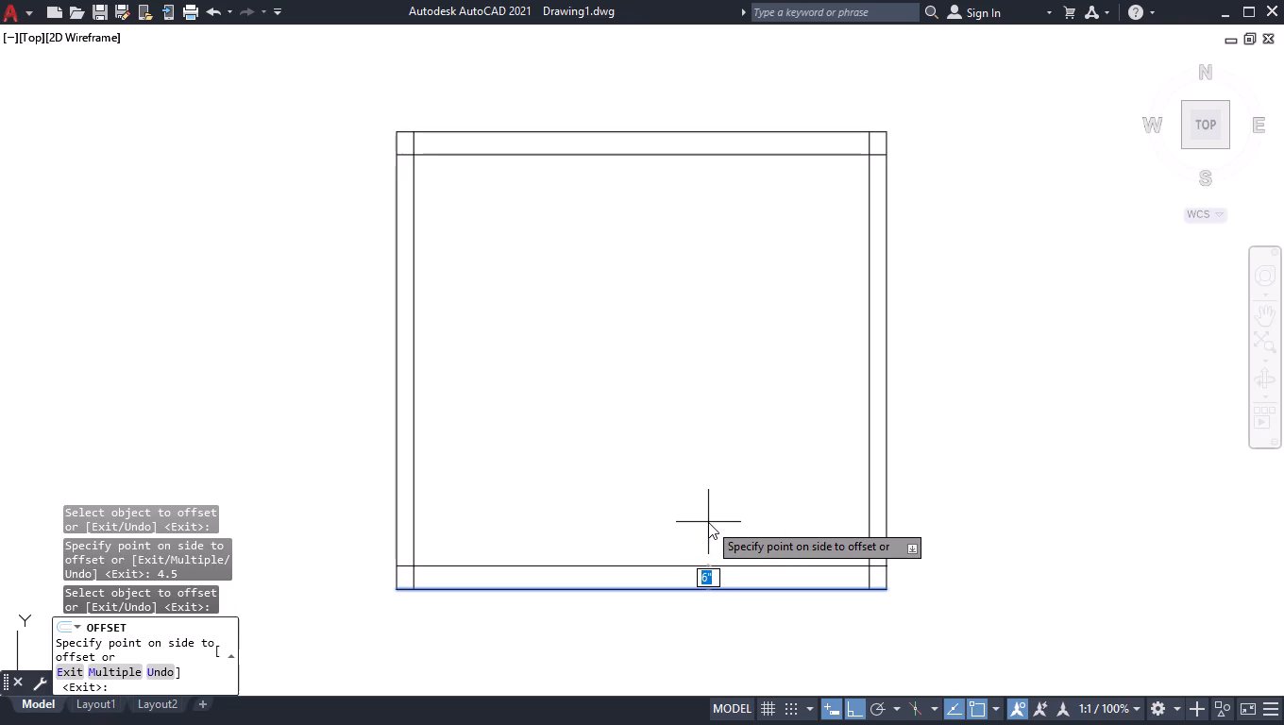
key("period")
key("5")
key("Return")
key("Return")
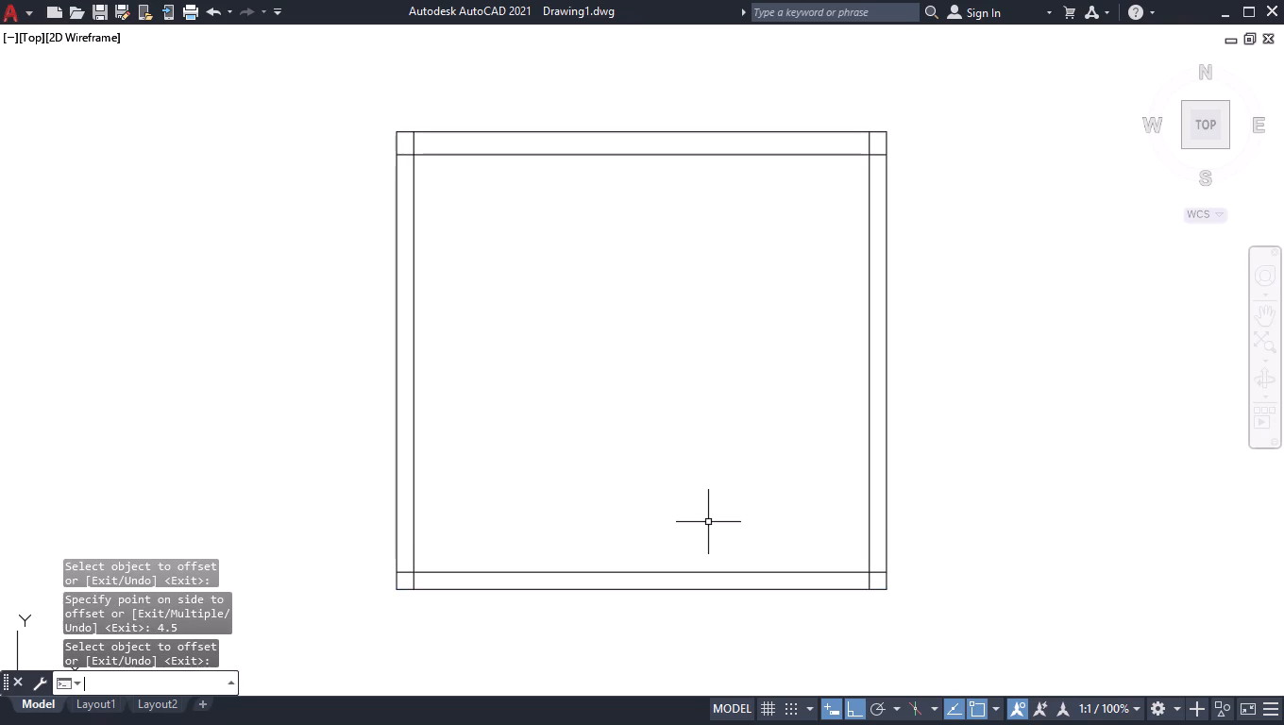
Trim the inner bottom line's ends at the side walls and the inner side lines' ends crossing the top wall.
type("TR")
key("Return")
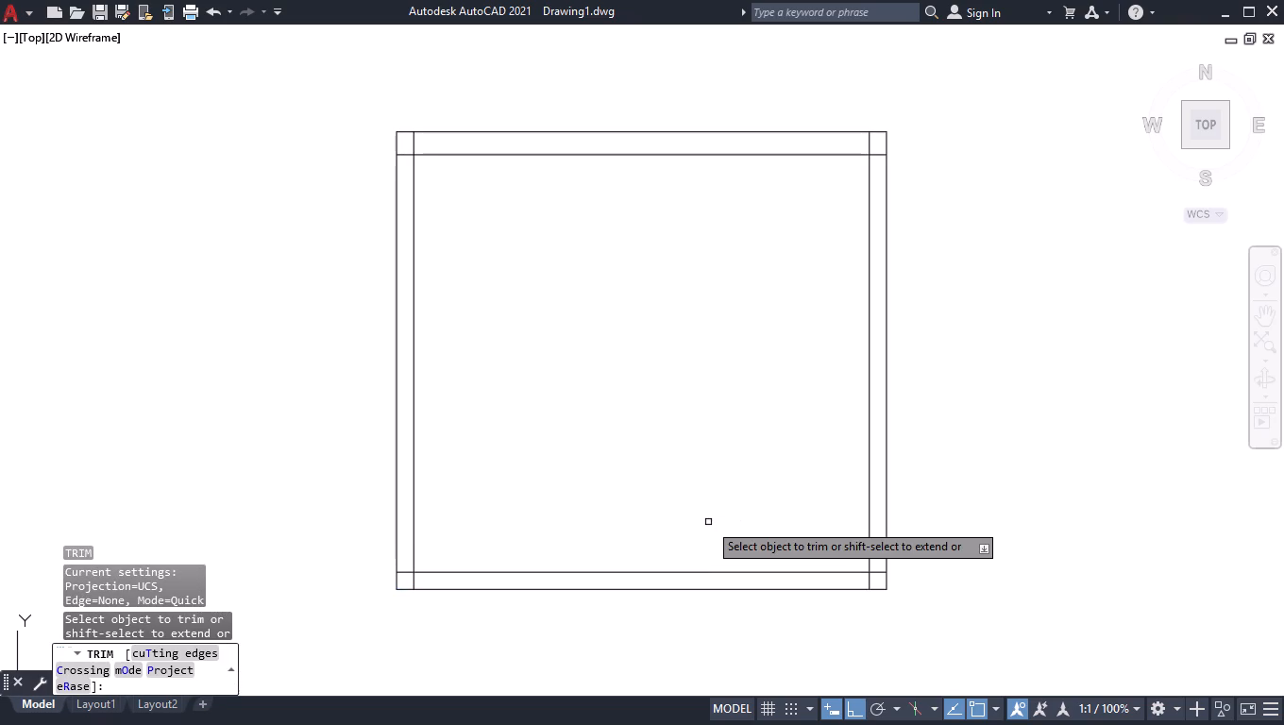
left_click(407, 573)
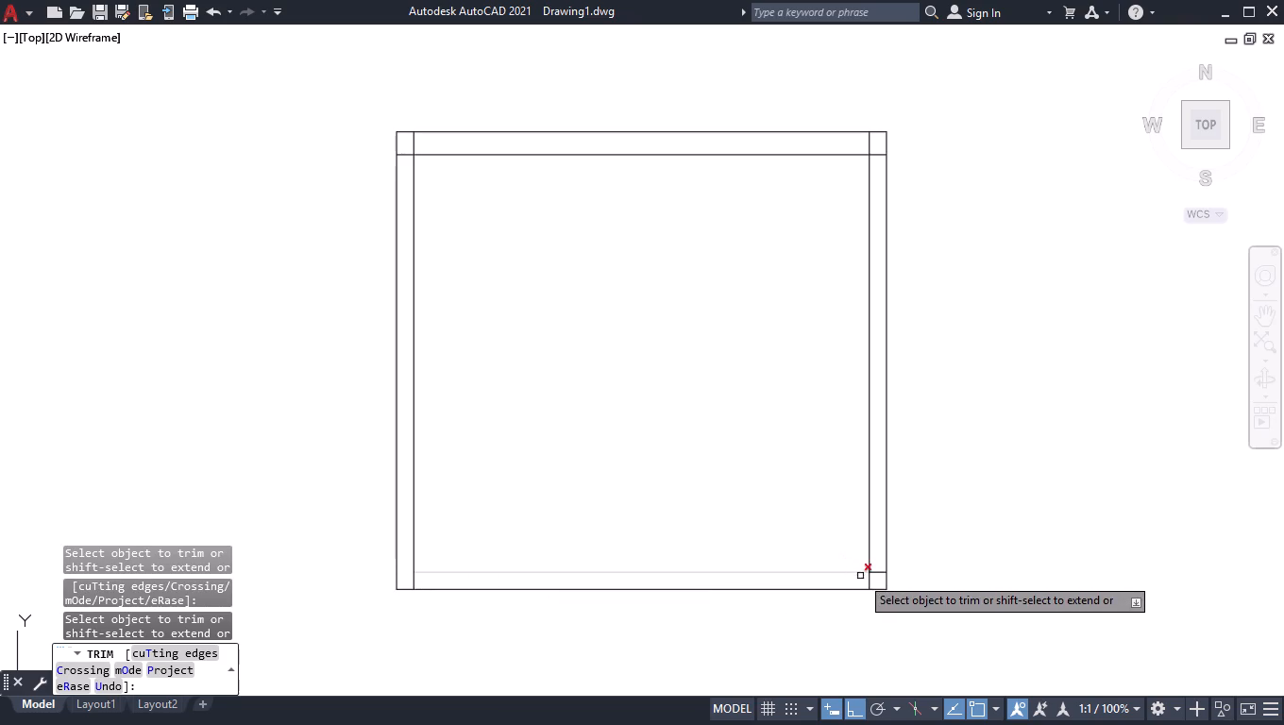
left_click(876, 573)
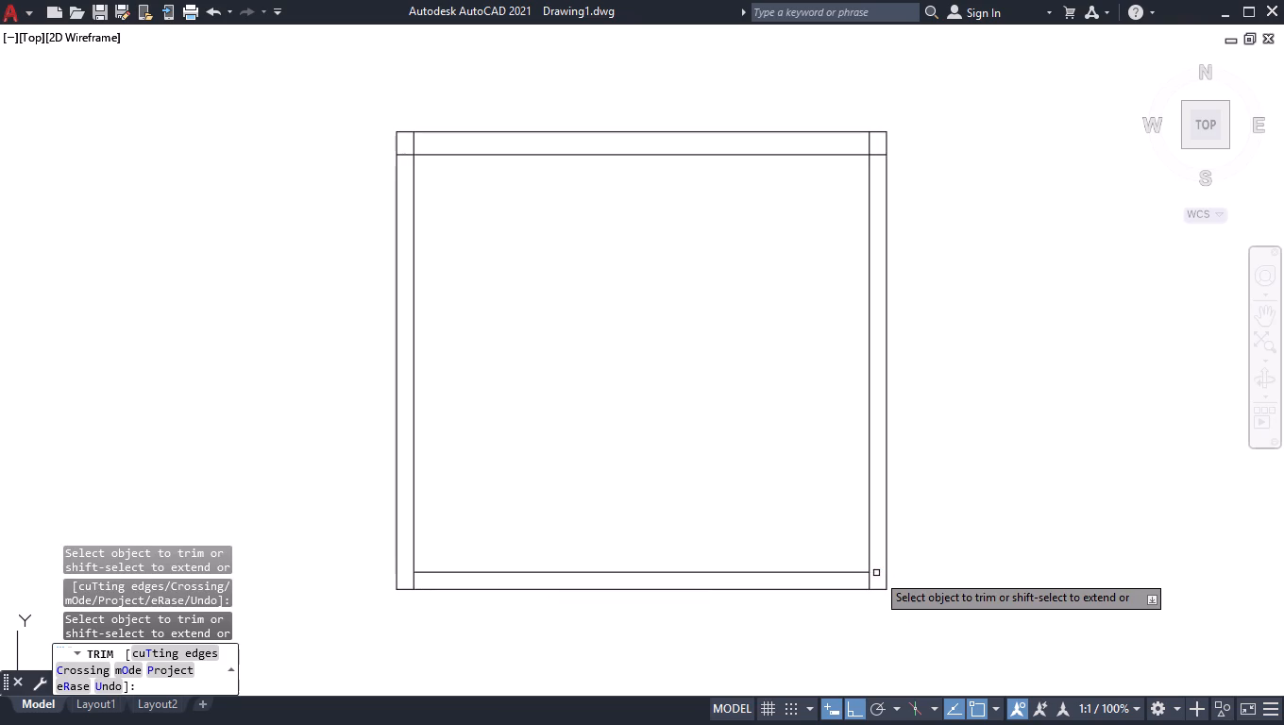
left_click(869, 143)
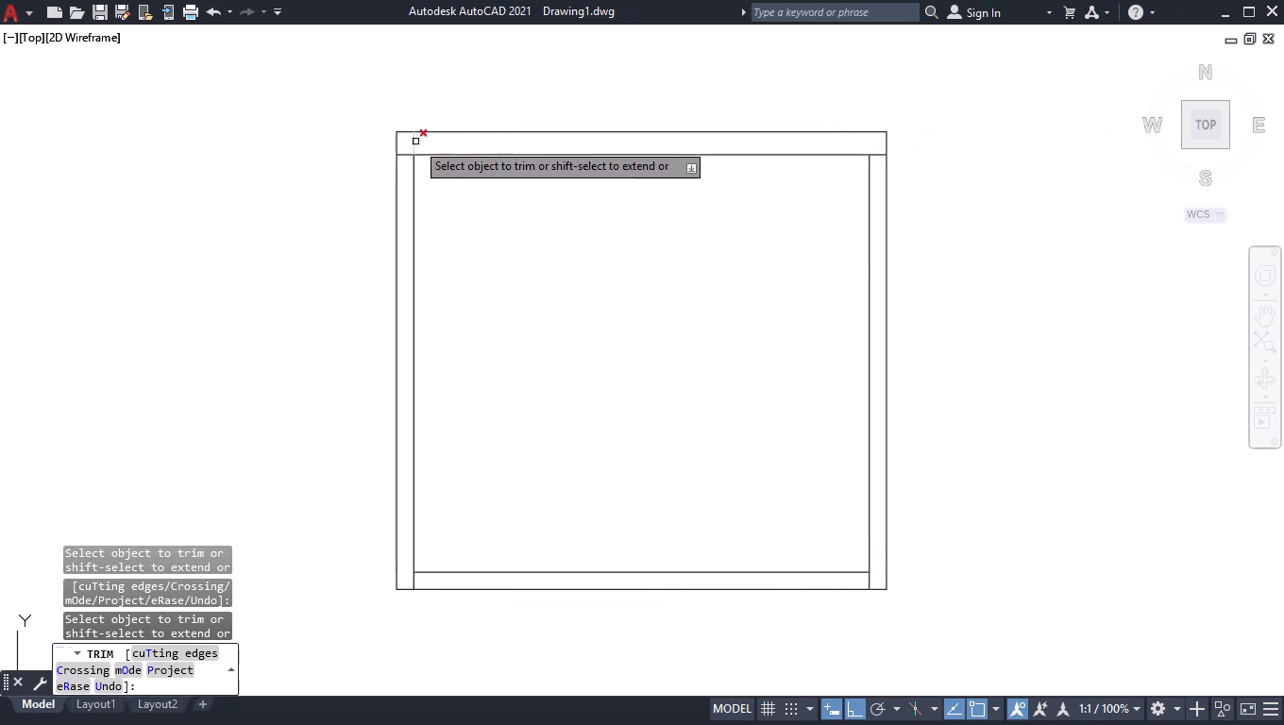
left_click(415, 142)
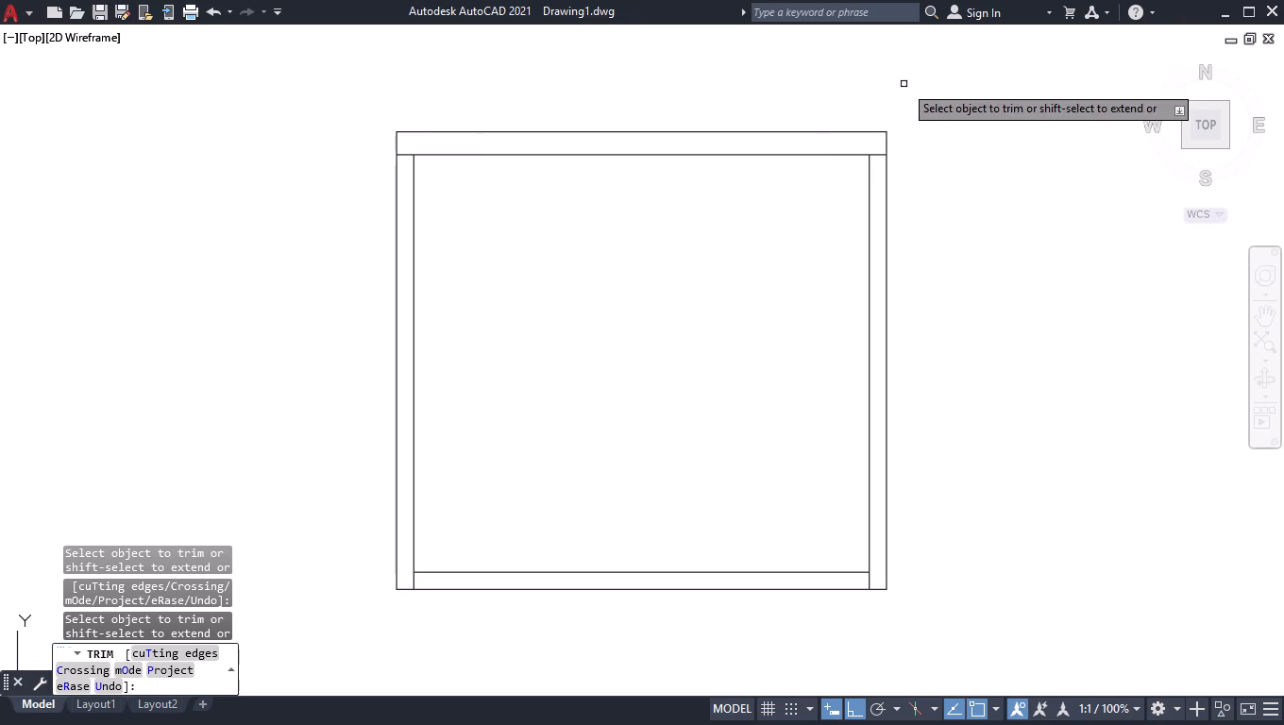
key("Return")
Quick-measure the width and height of the room's interior between the inner wall lines.
type("MEAS")
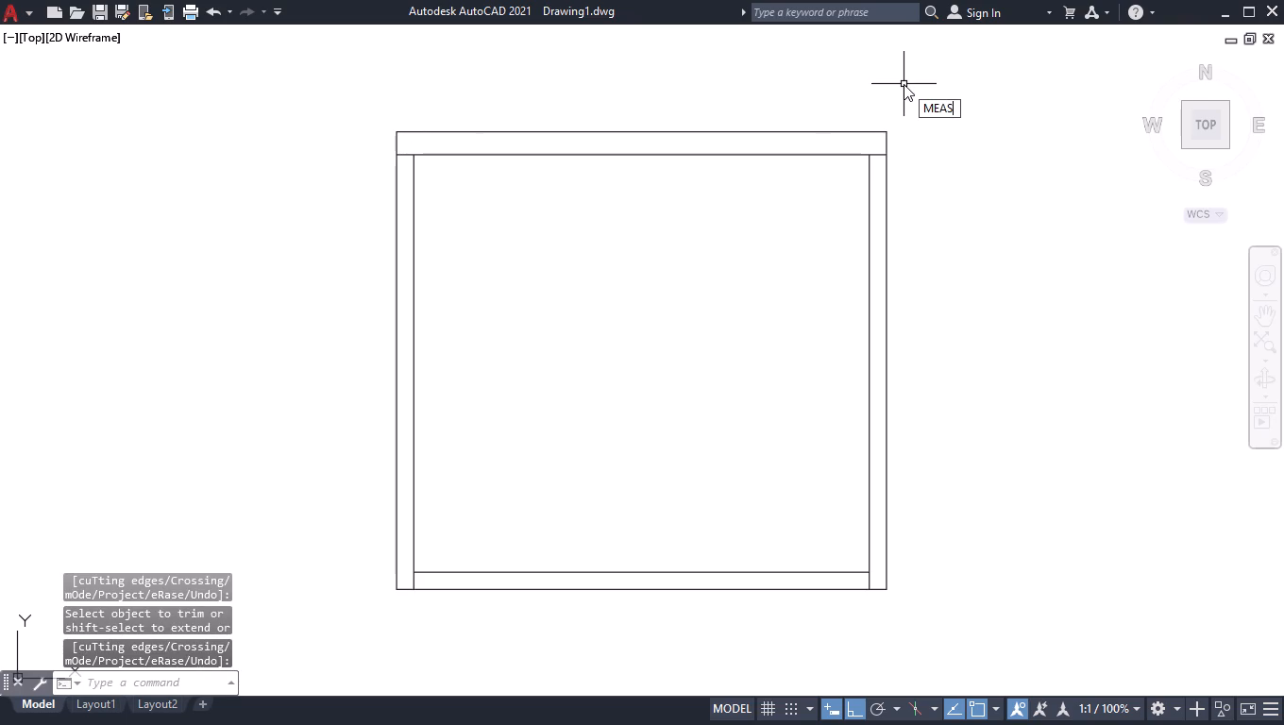
key("Return")
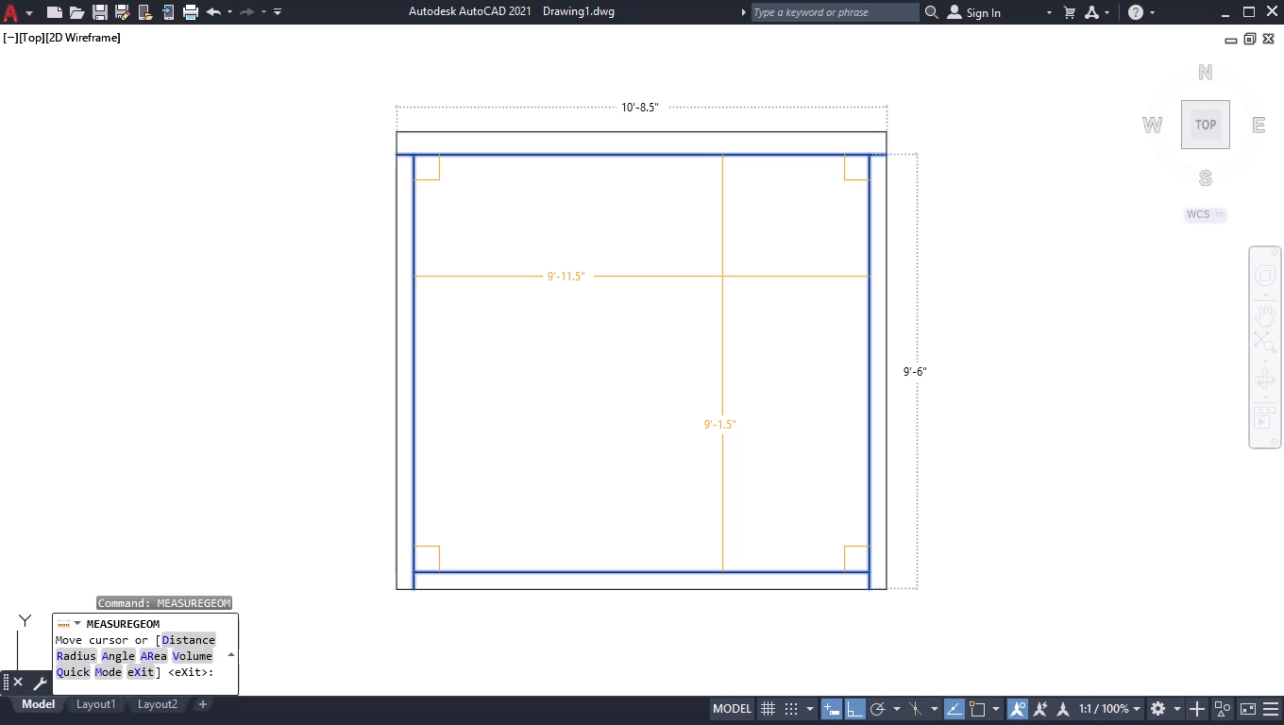
key("space")
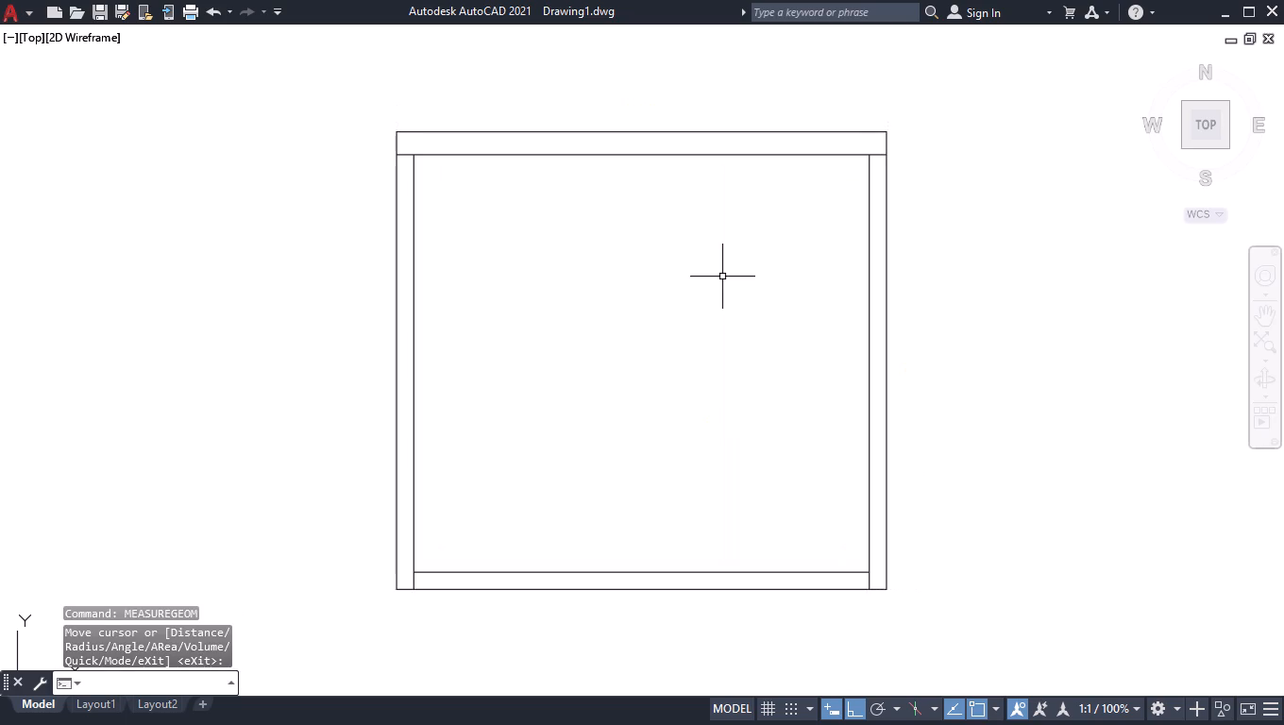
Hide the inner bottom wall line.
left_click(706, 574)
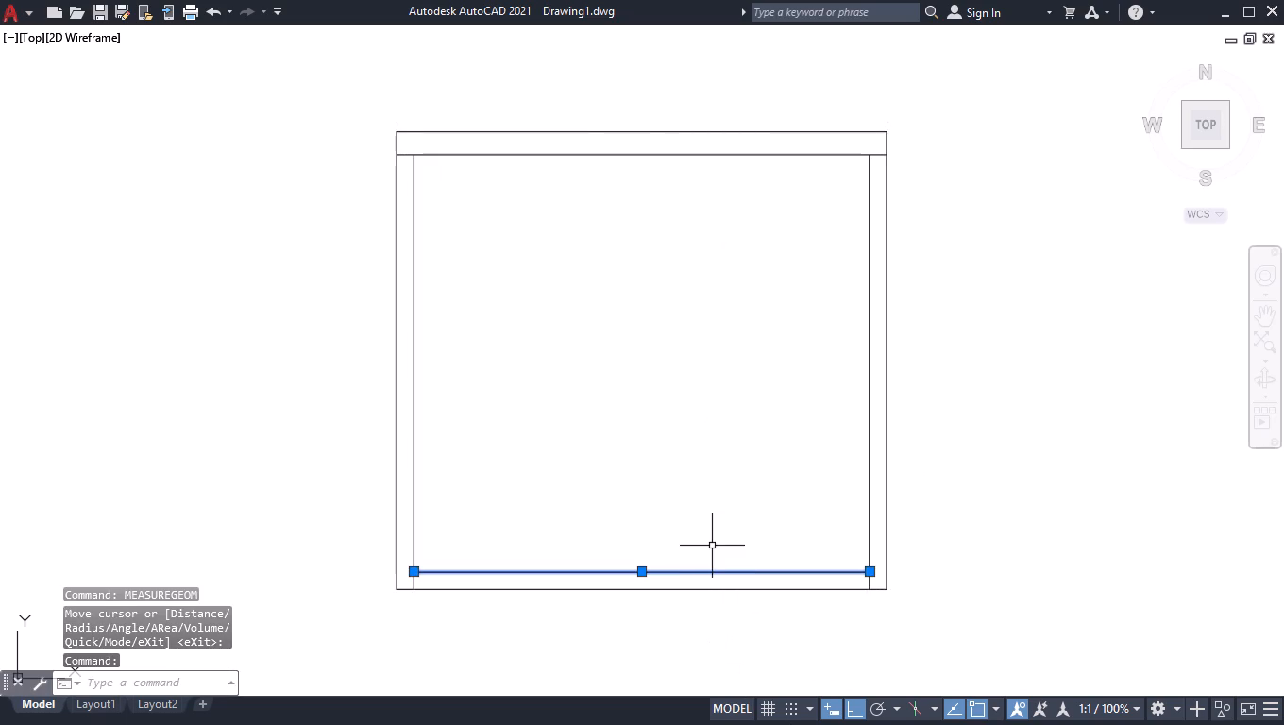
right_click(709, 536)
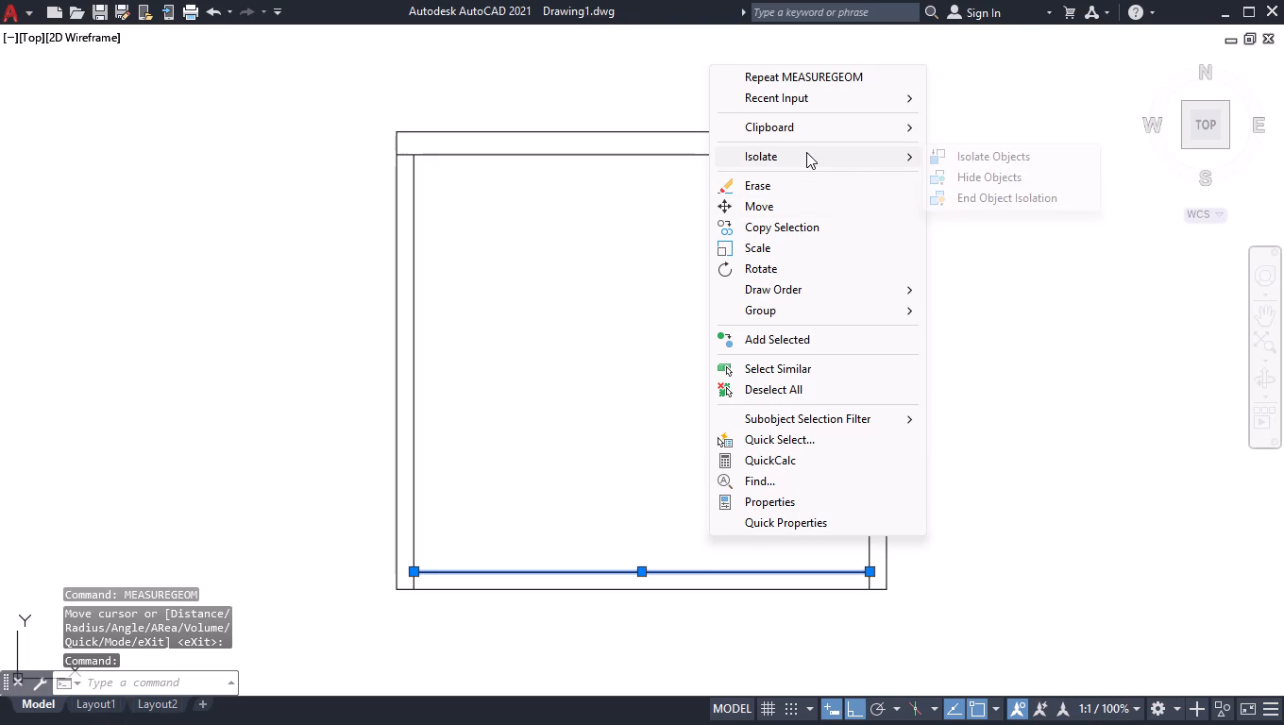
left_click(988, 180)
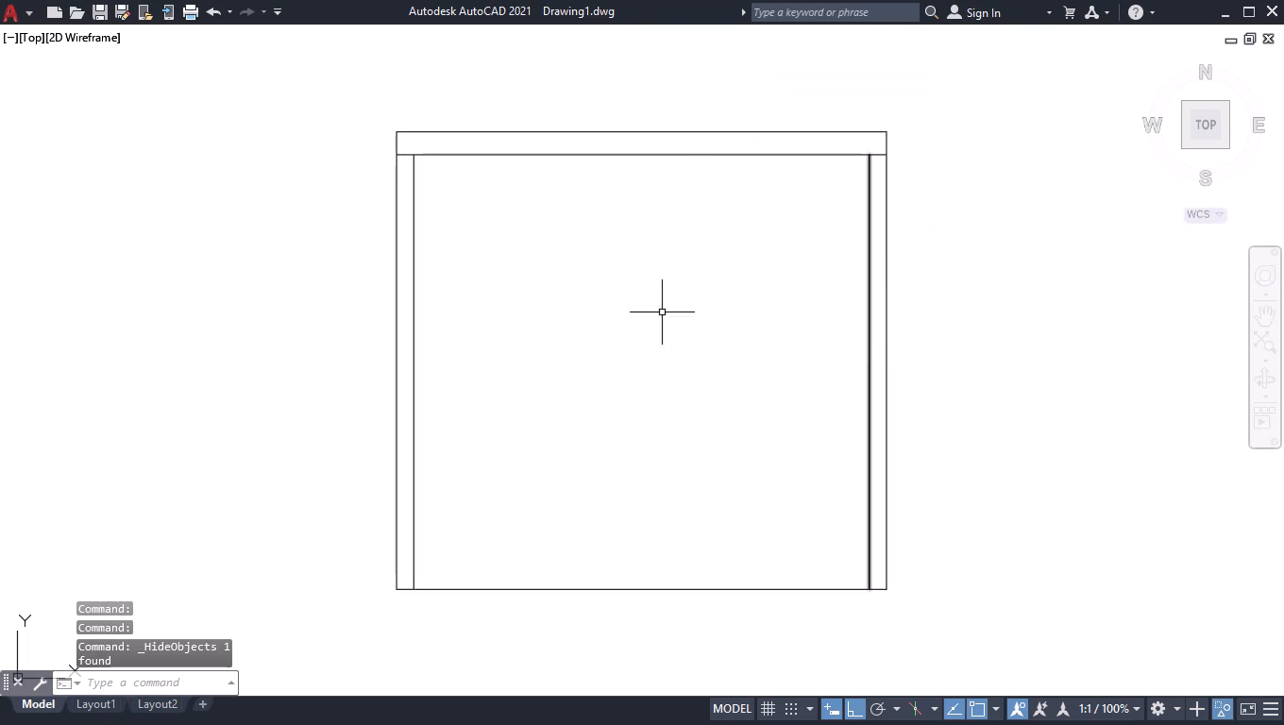
Quick-measure the interior width and the height from the inner top line to the outer bottom line.
key("space")
key("space")
type("MEAS")
key("Return")
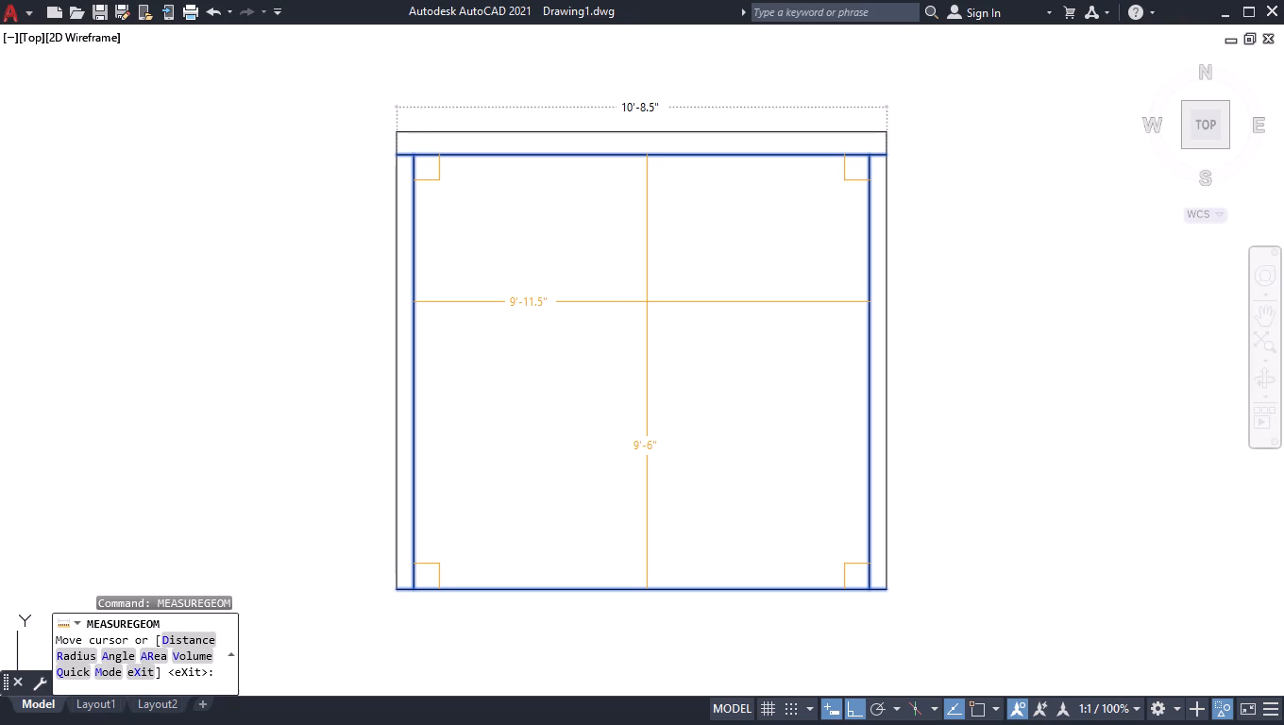
key("Return")
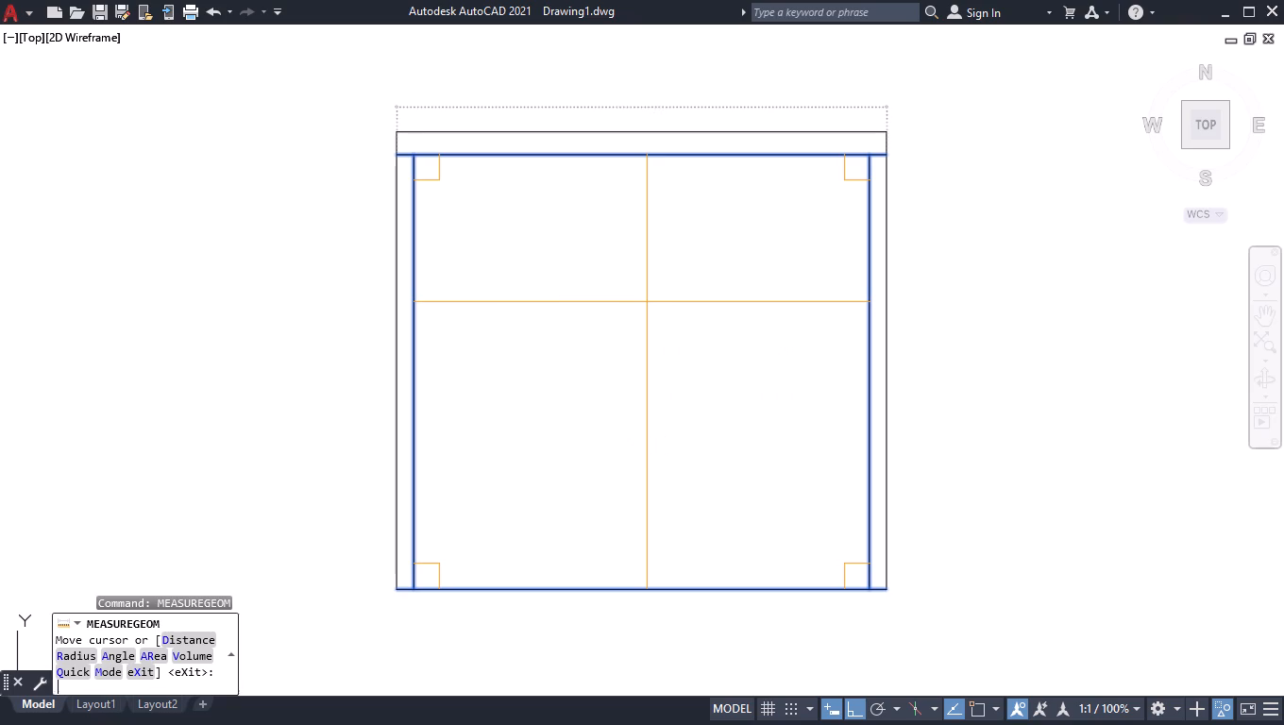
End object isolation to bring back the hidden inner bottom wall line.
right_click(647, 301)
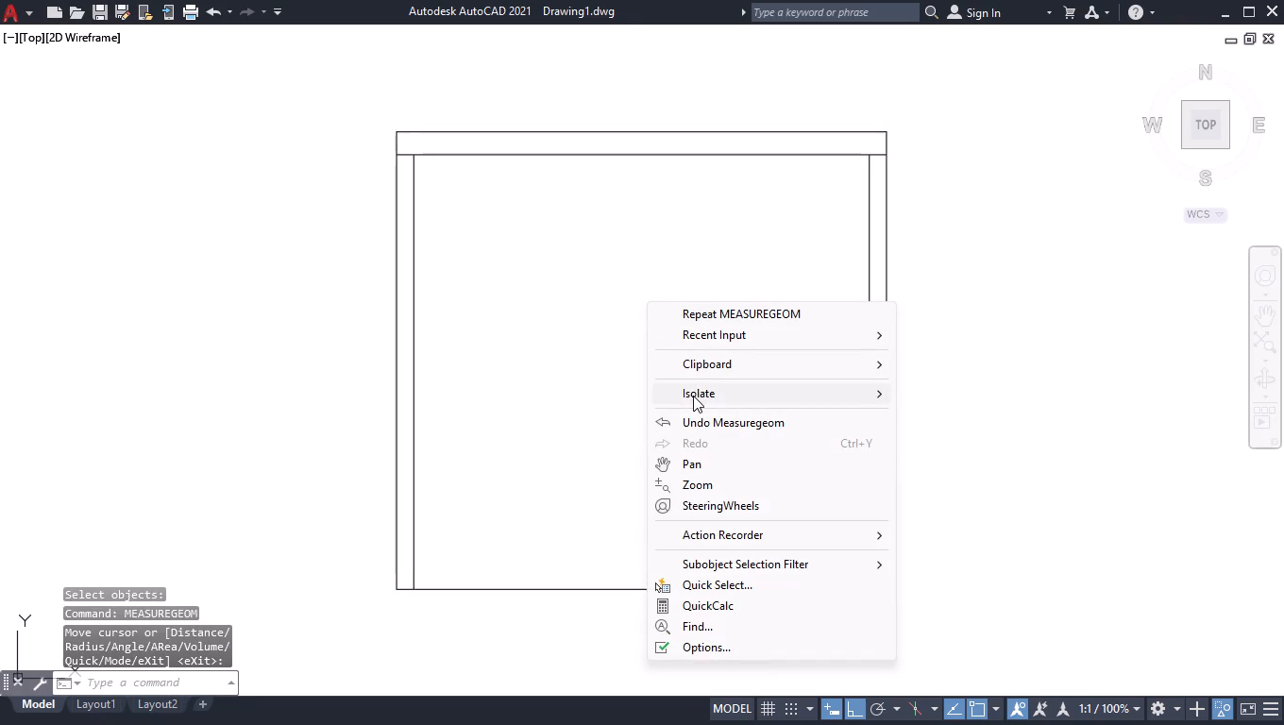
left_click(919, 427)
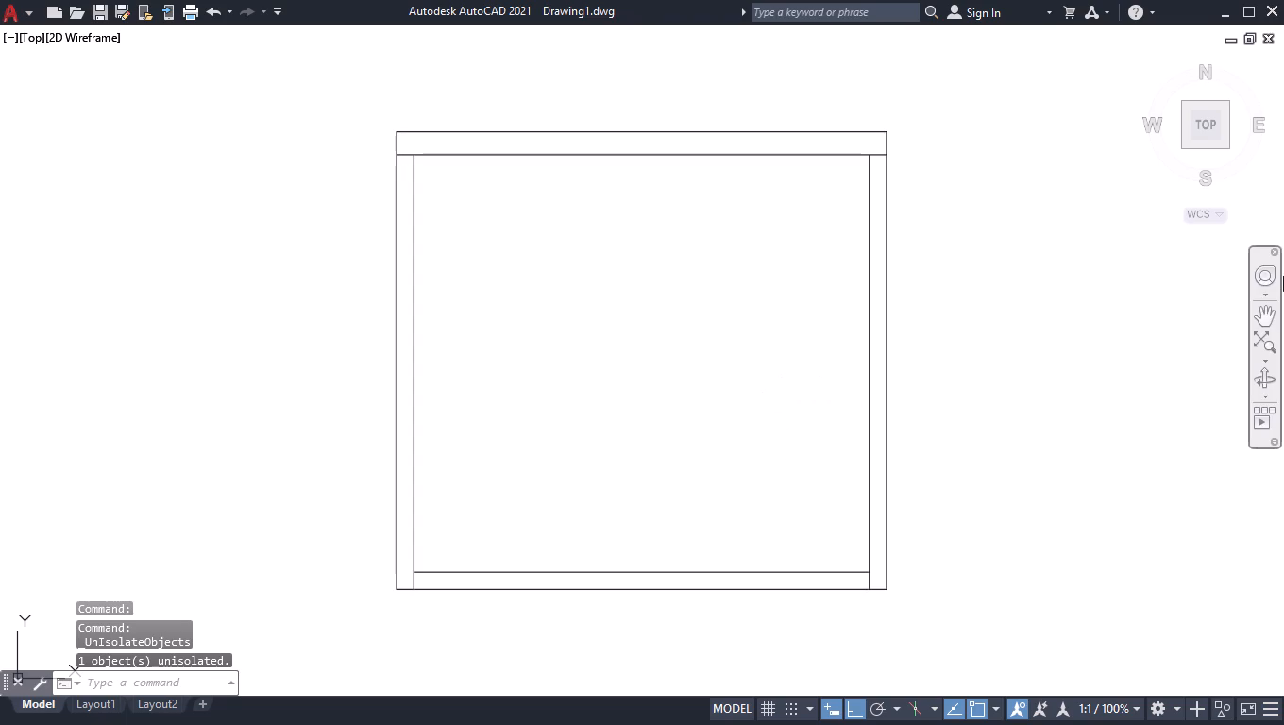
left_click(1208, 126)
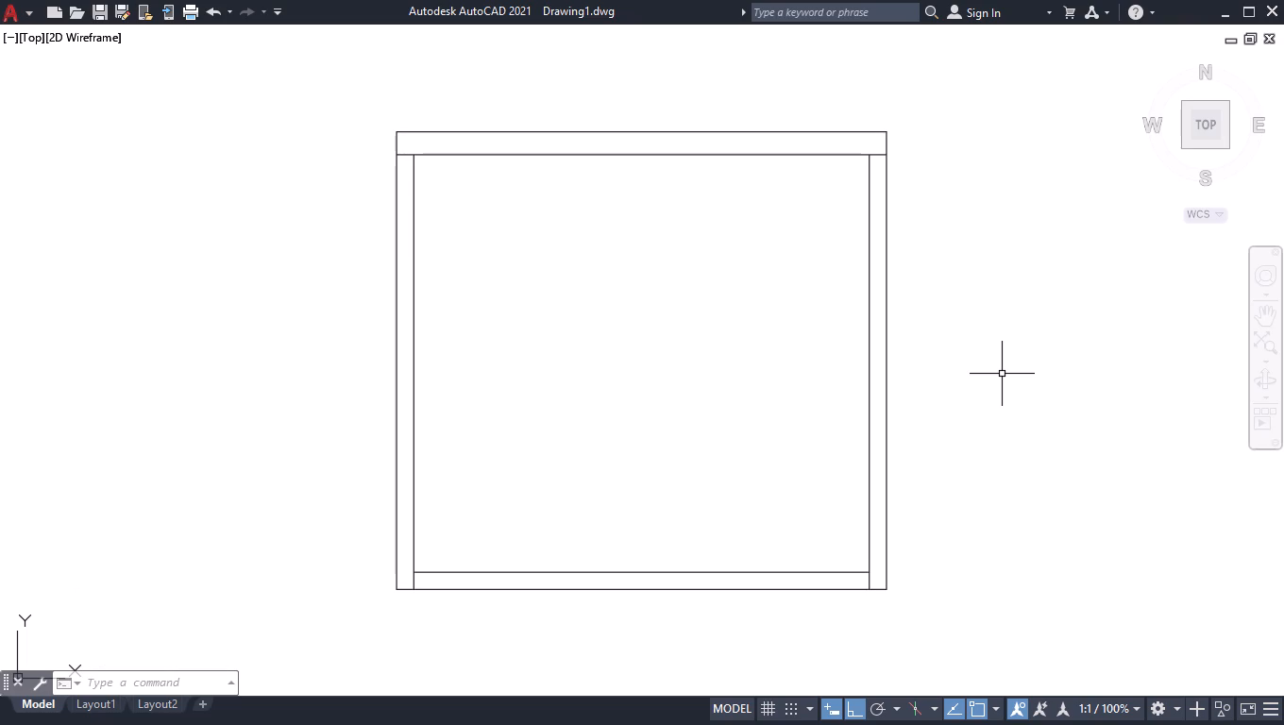
Offset the outline's outer bottom line upward into the room by 2'10".
type("OFF")
key("Return")
type("2'")
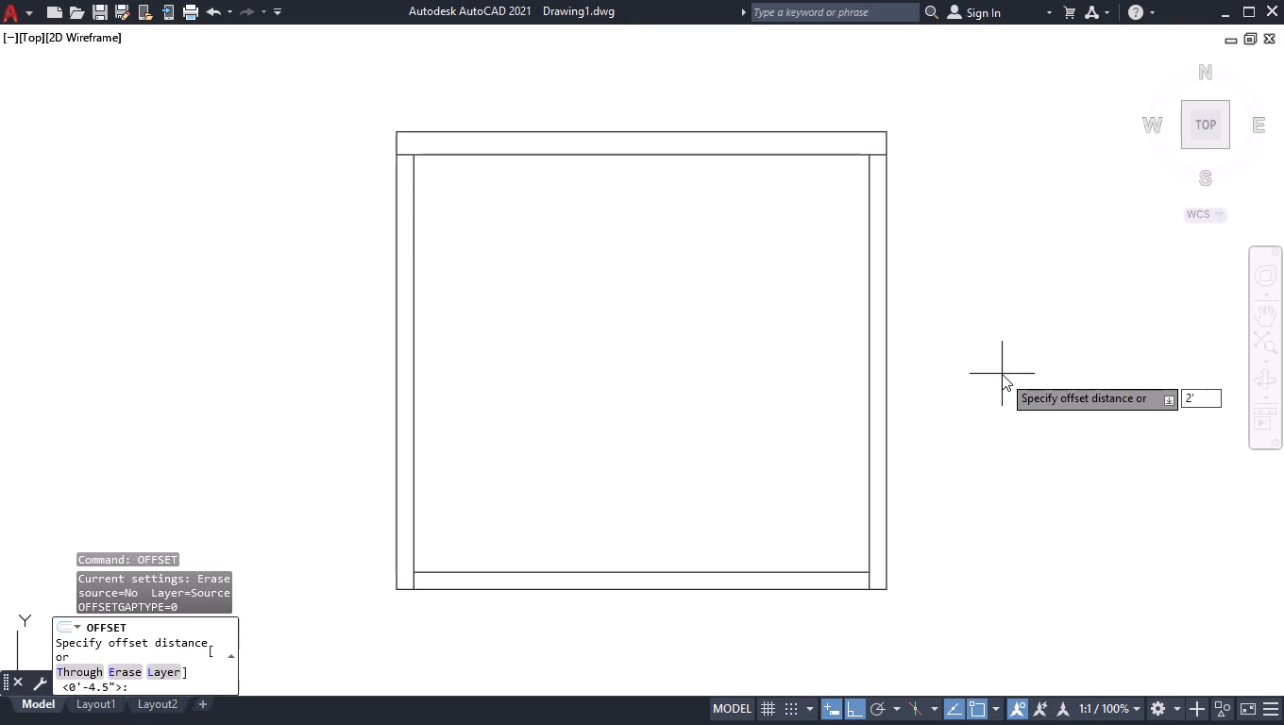
key("1")
key("0")
key("Return")
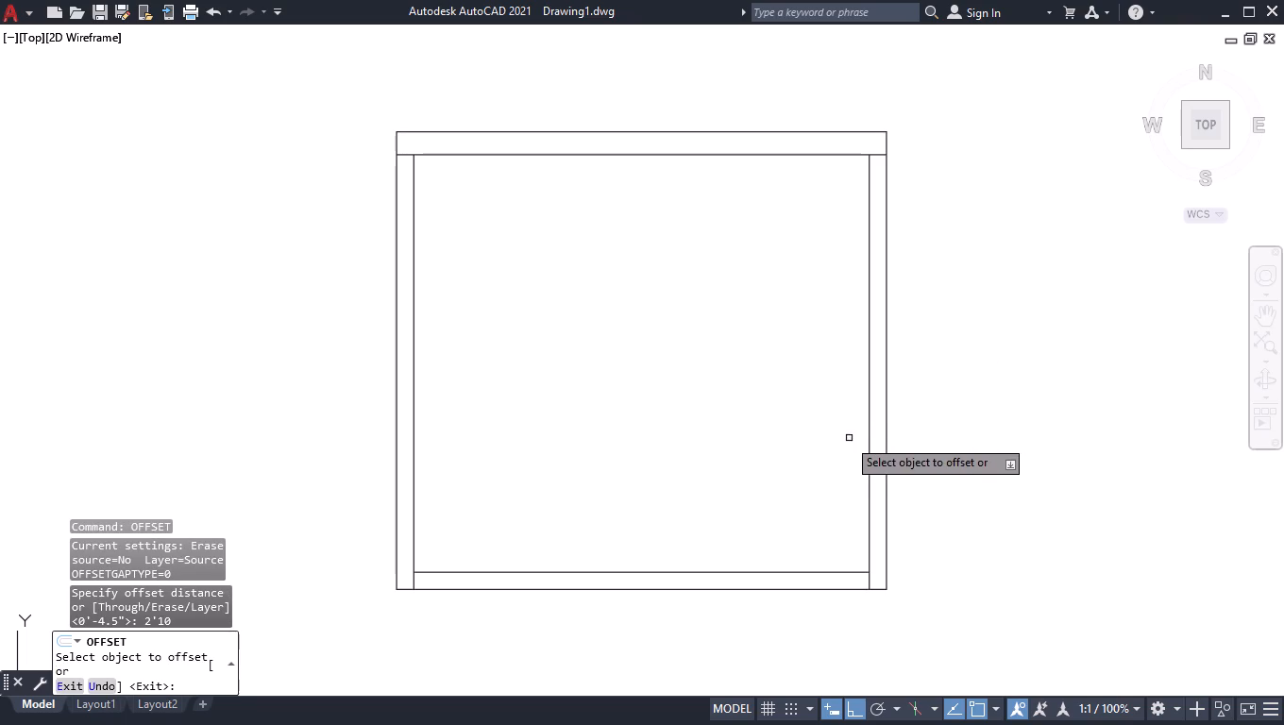
left_click(660, 588)
left_click(681, 445)
key("space")
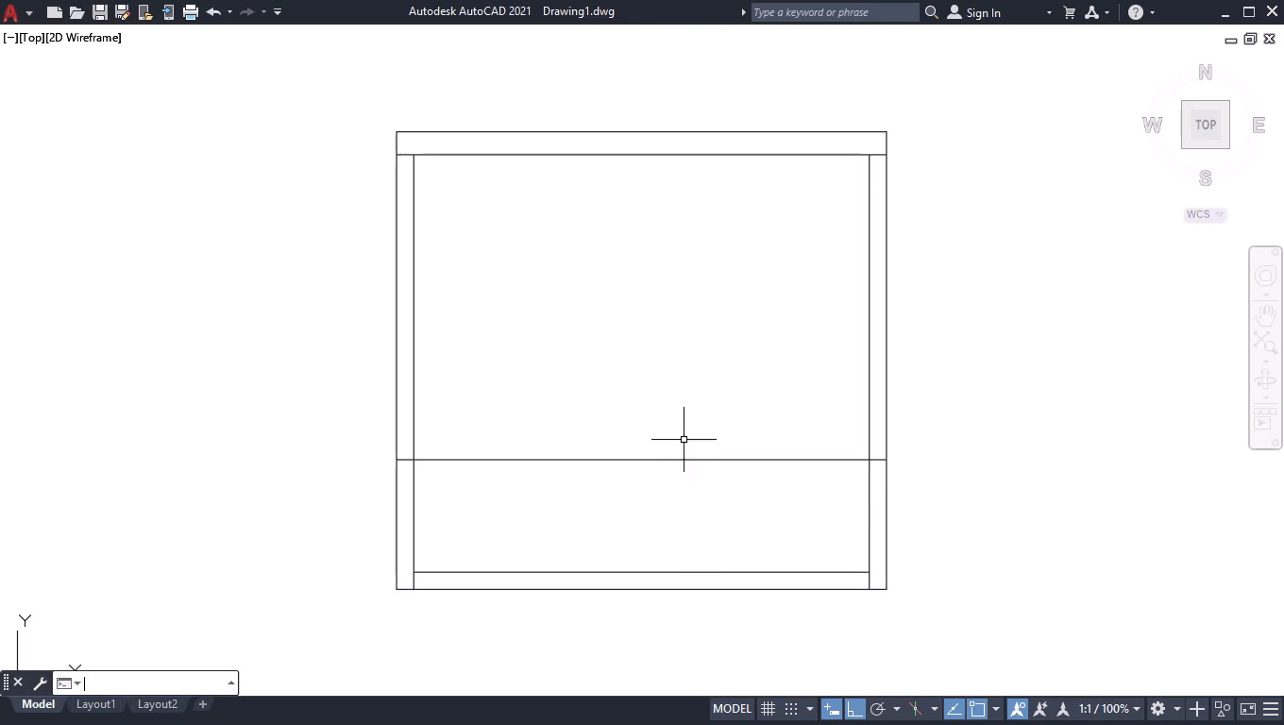
Trim the ends of the new horizontal line inside the left and right walls.
type("TR")
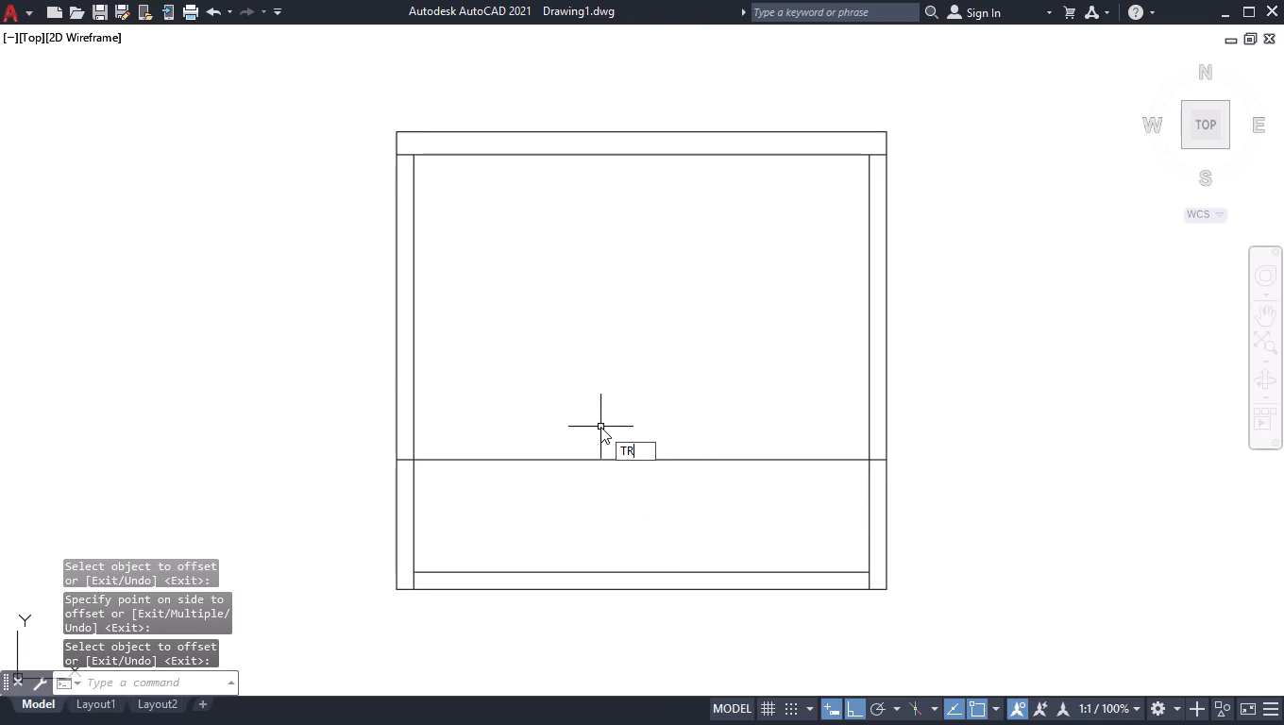
key("Return")
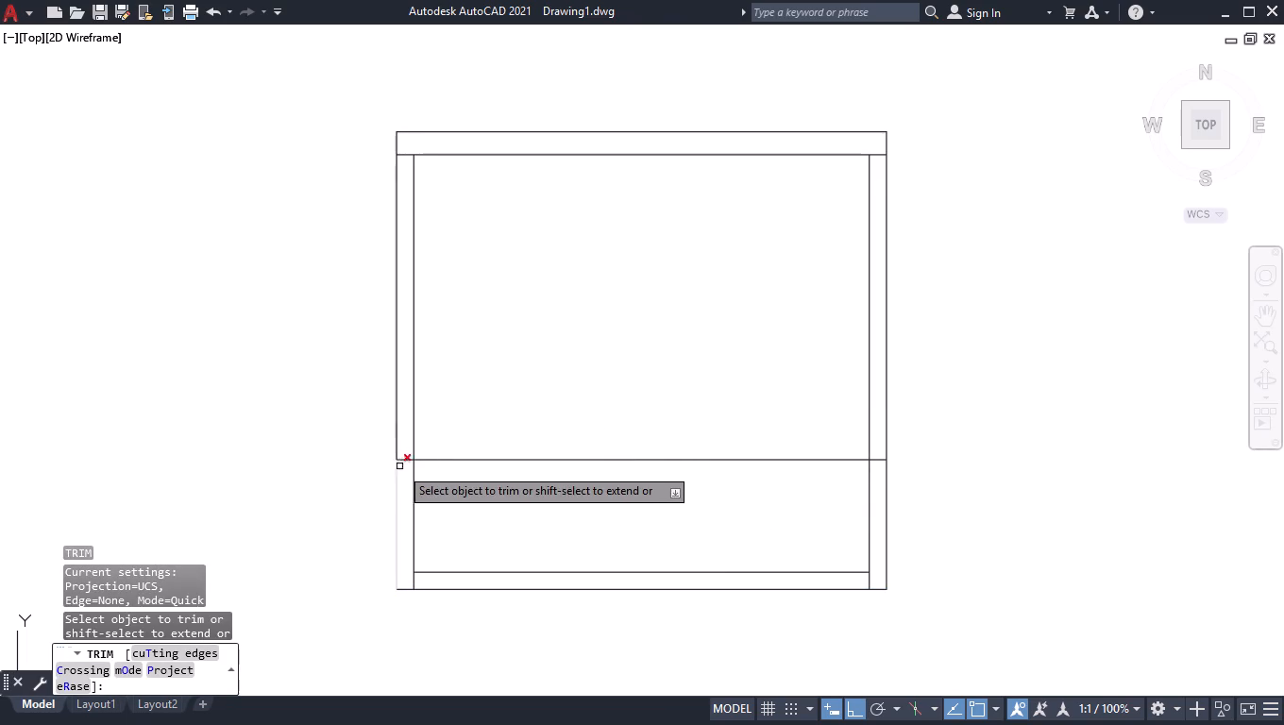
left_click(404, 459)
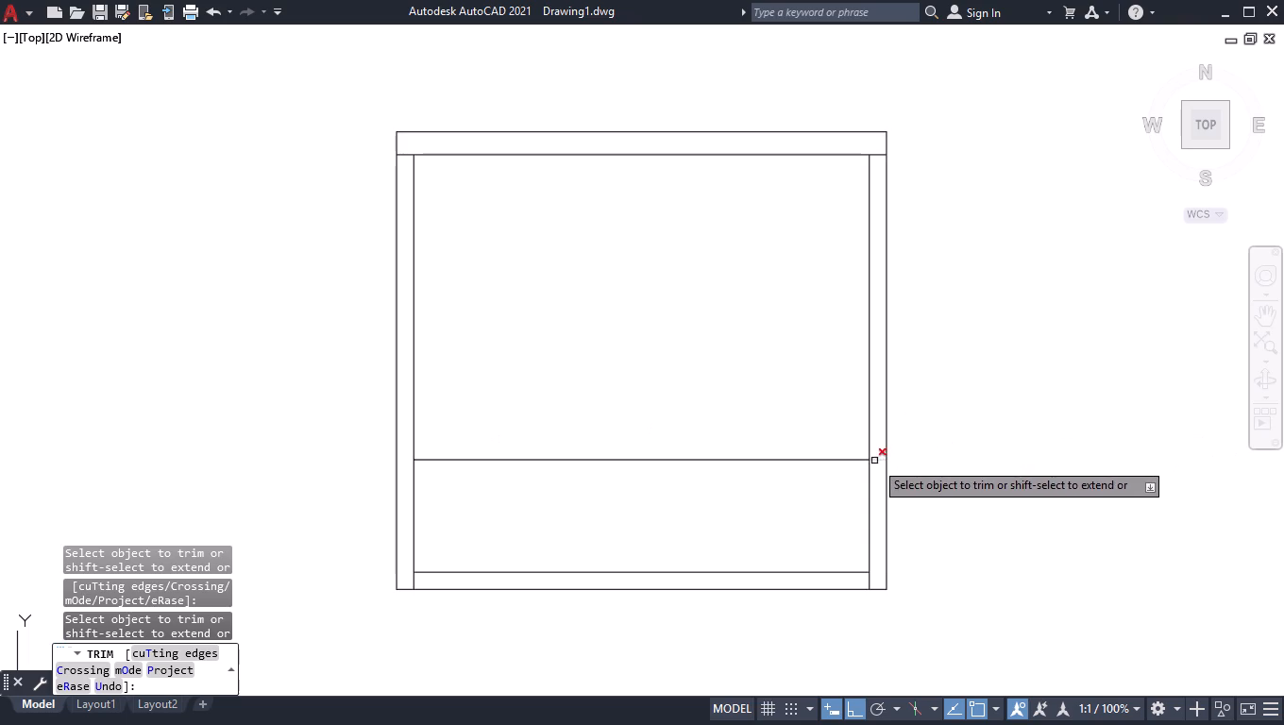
left_click(874, 461)
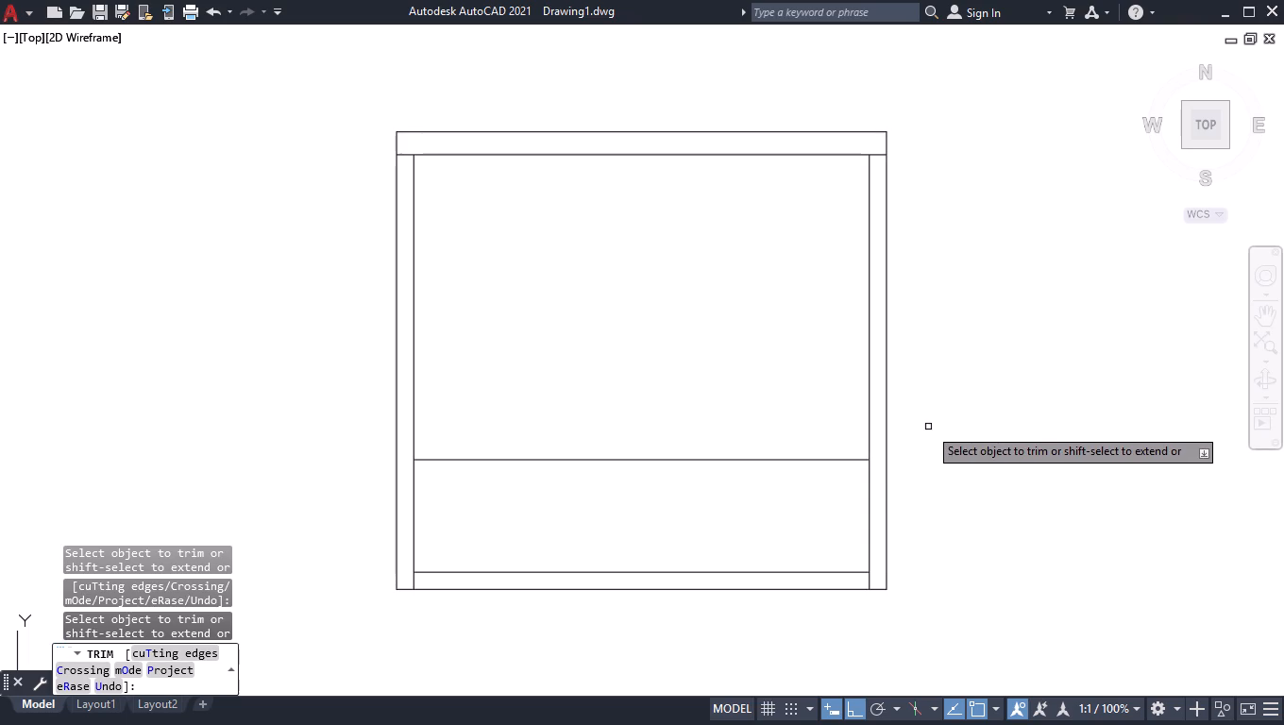
key("Return")
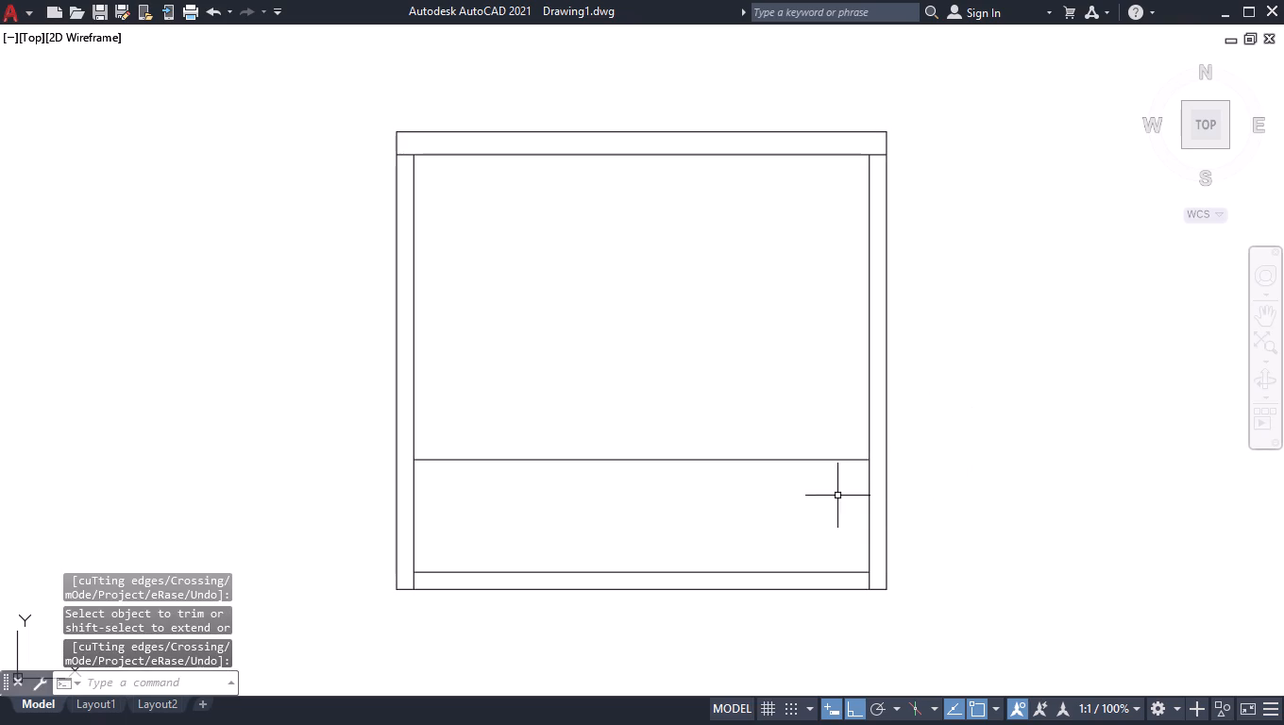
Hide the command line window.
scroll(838, 496, "up", 1)
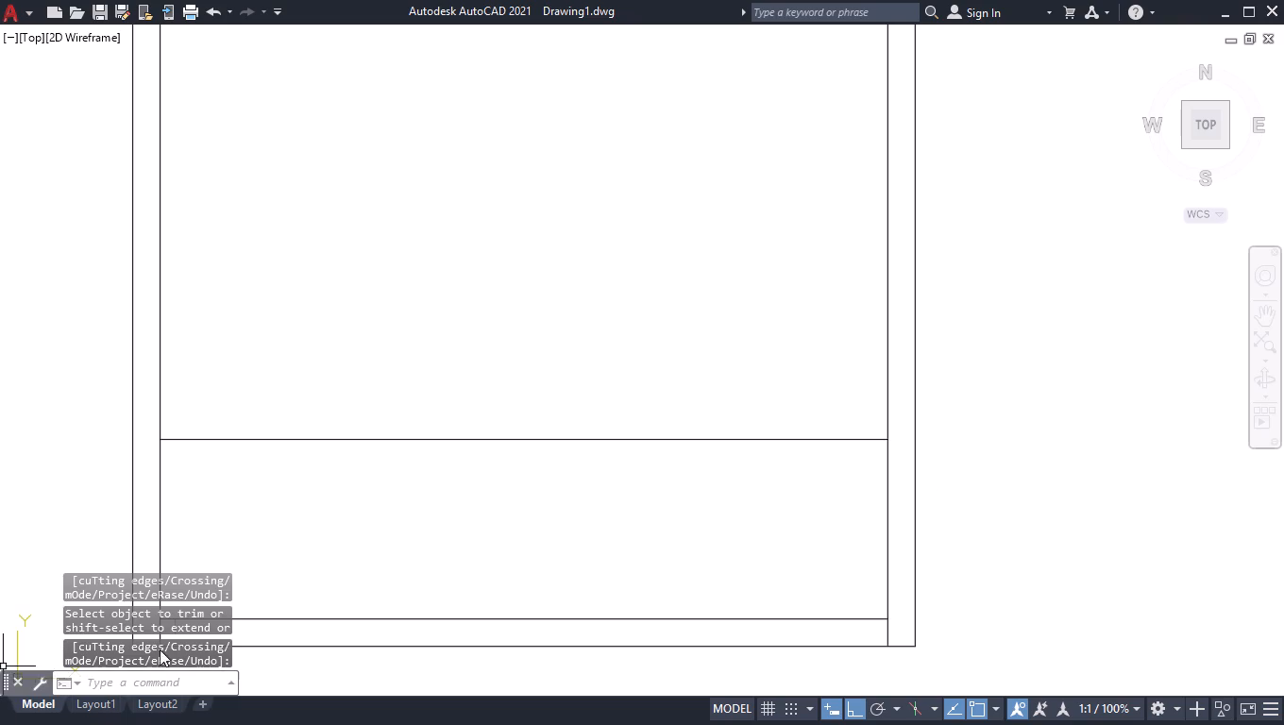
key("ctrl+9")
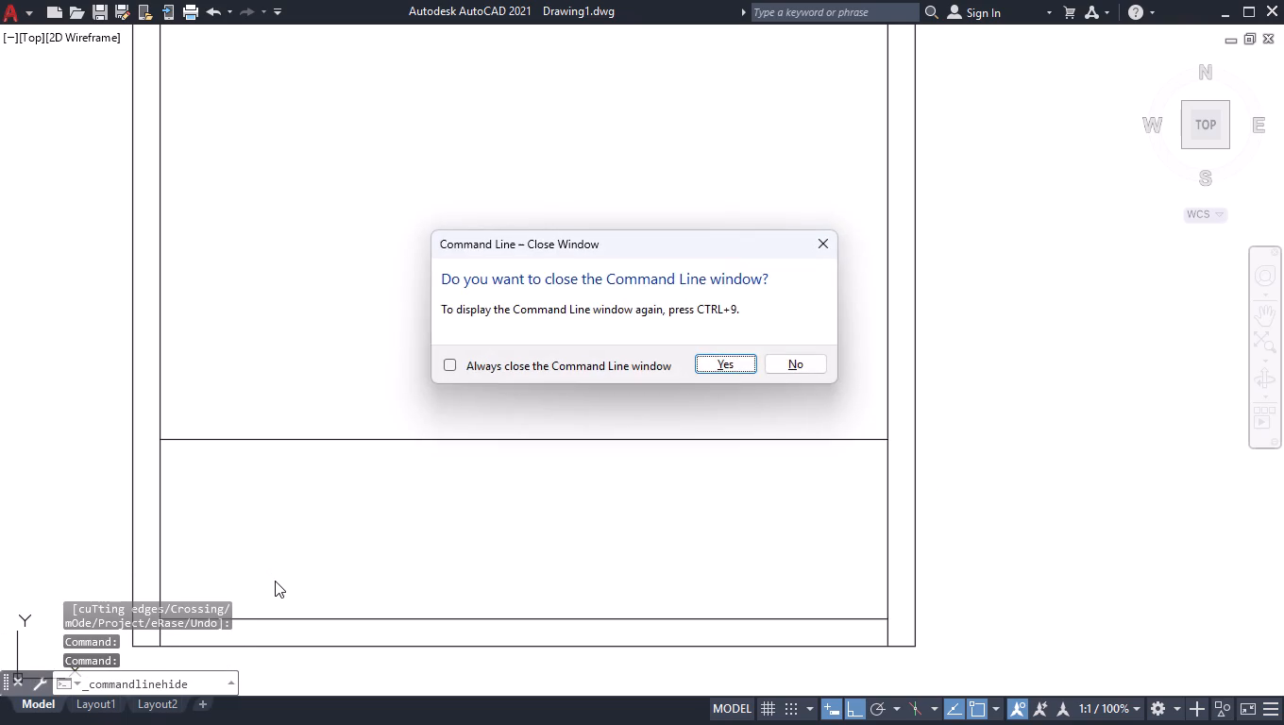
key("Return")
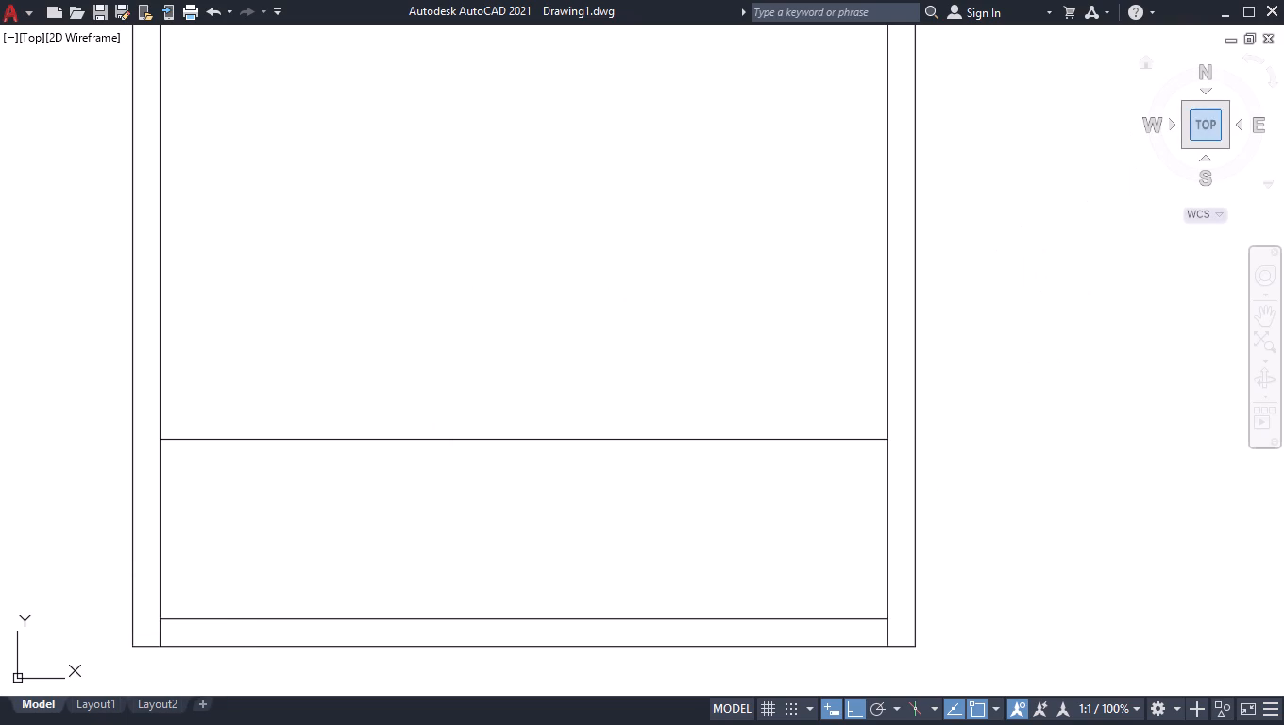
Offset the interior horizontal line downward by 1" to form a thin double line across the room.
left_click(1274, 317)
left_click_drag(1090, 359, 1189, 348)
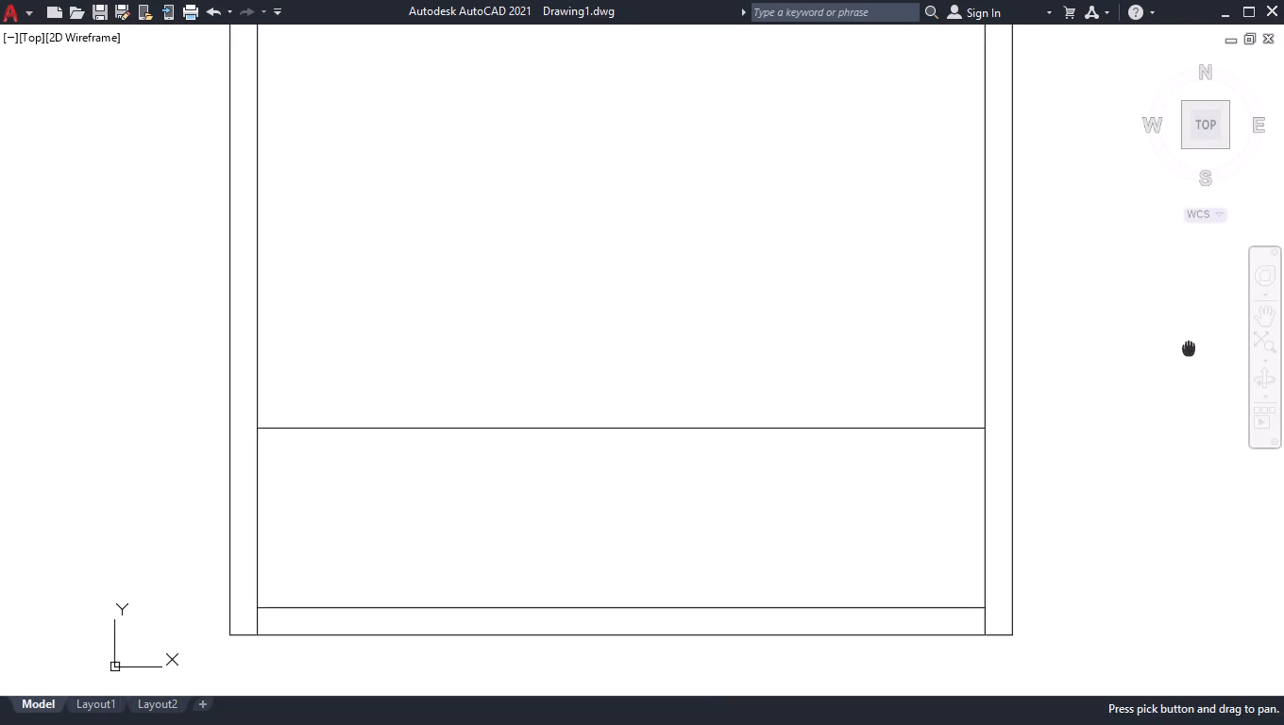
left_click_drag(1189, 348, 1198, 360)
key("Return")
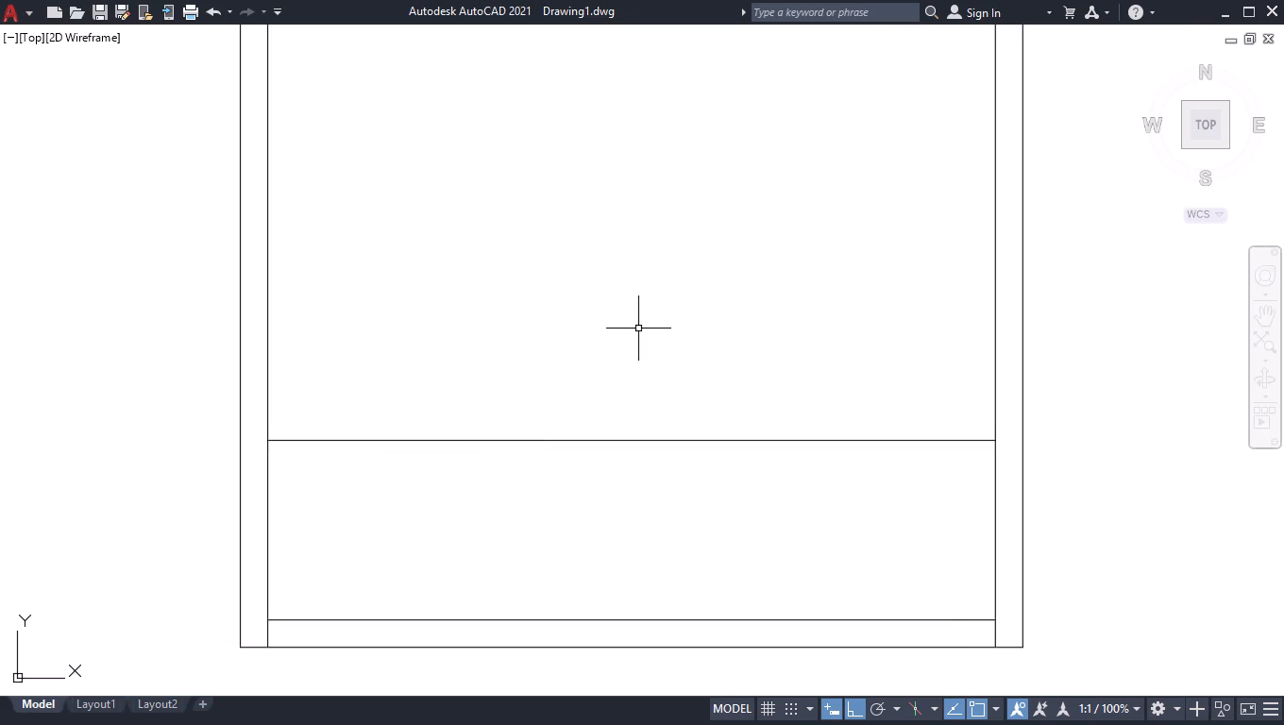
type("OFF")
key("Return")
key("1")
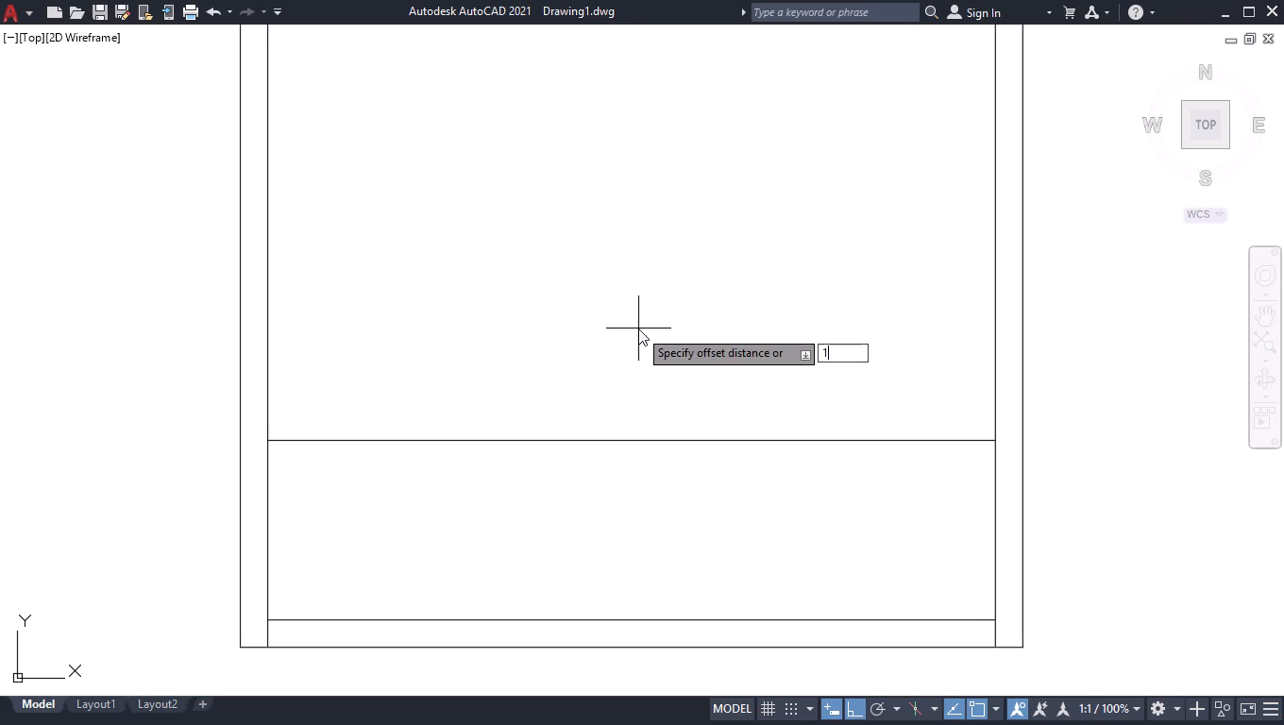
key("Return")
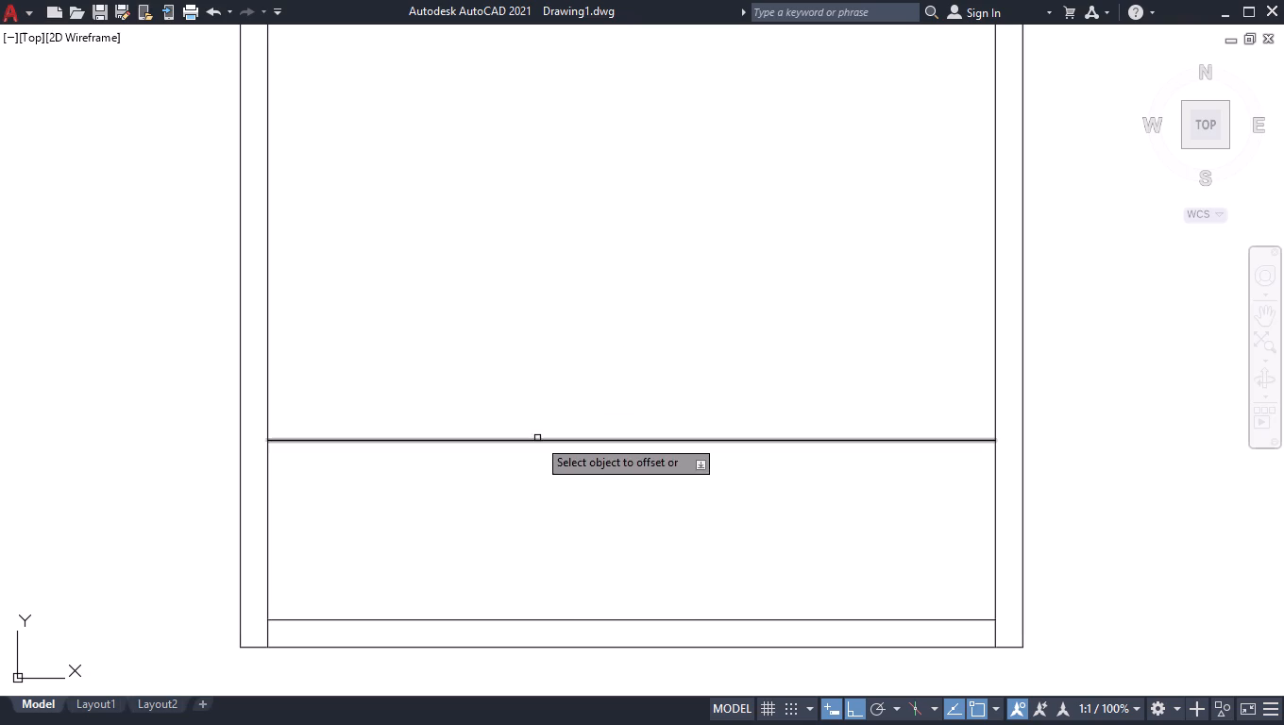
left_click_drag(537, 438, 537, 449)
left_click(530, 468)
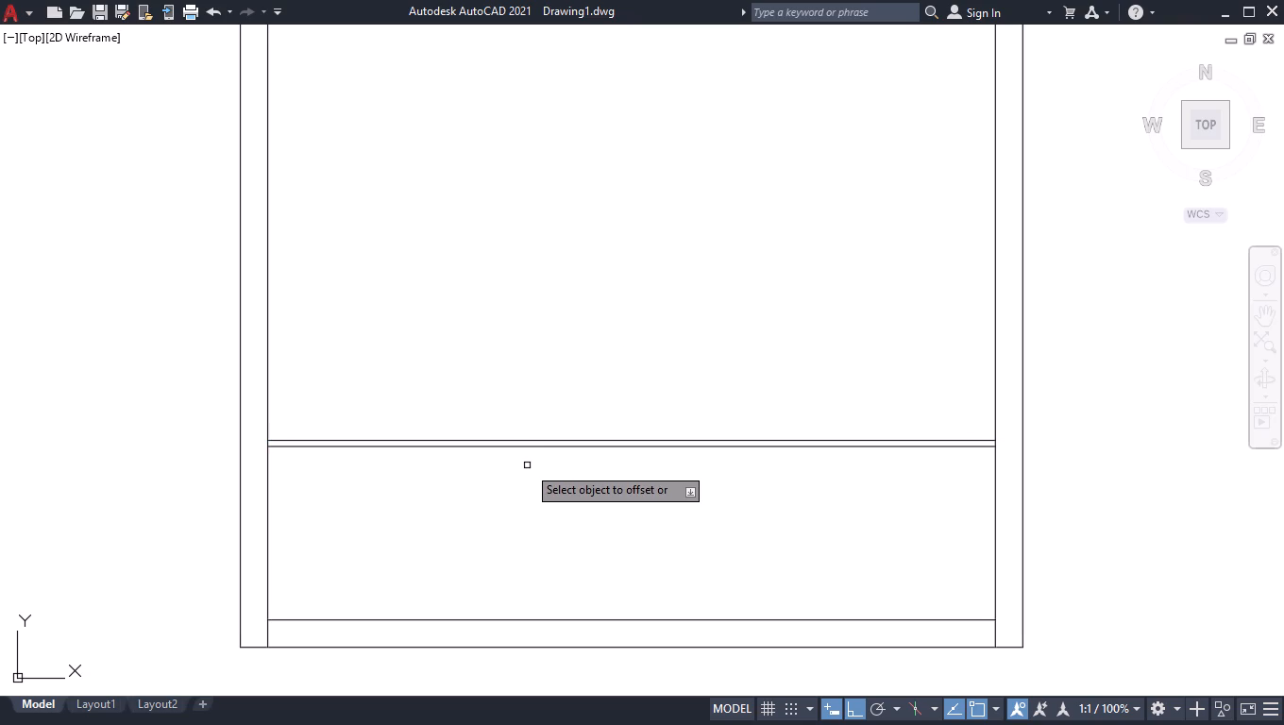
key("space")
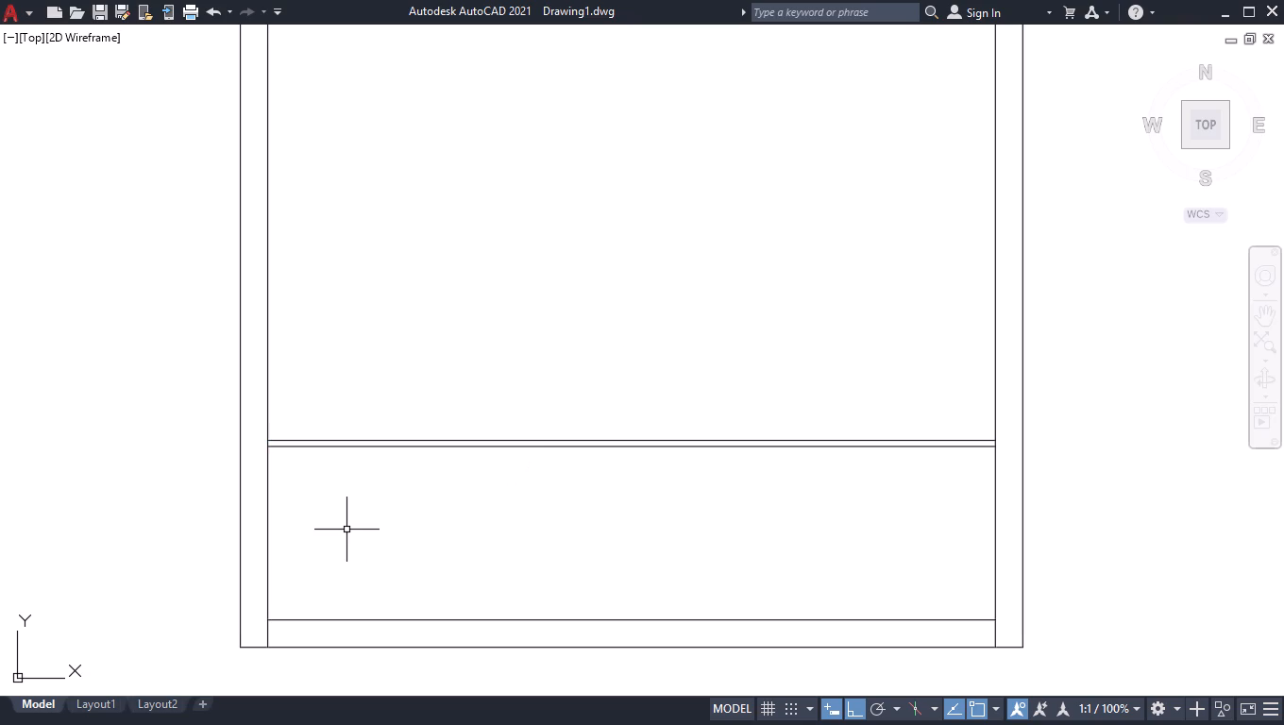
Break the left wall's inner line at its intersections with the lower line of the interior pair and the inner bottom wall line.
type("BR")
key("Down")
key("Return")
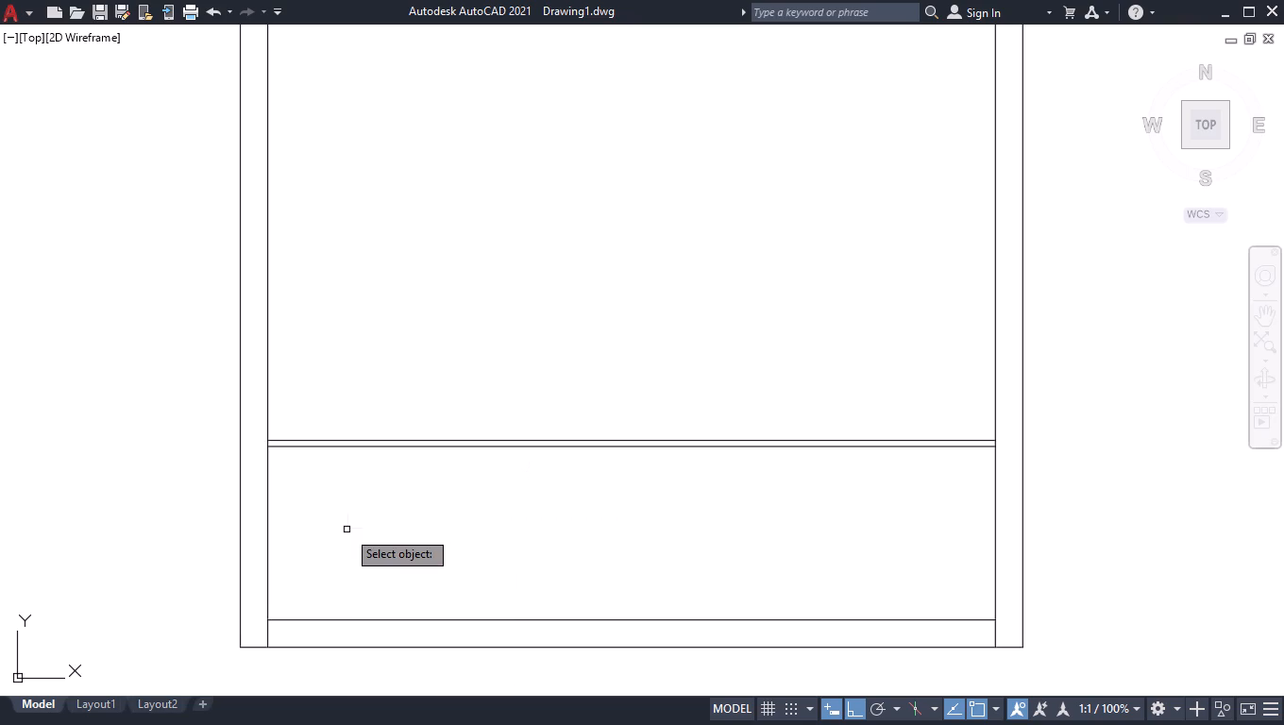
left_click(268, 460)
left_click(270, 446)
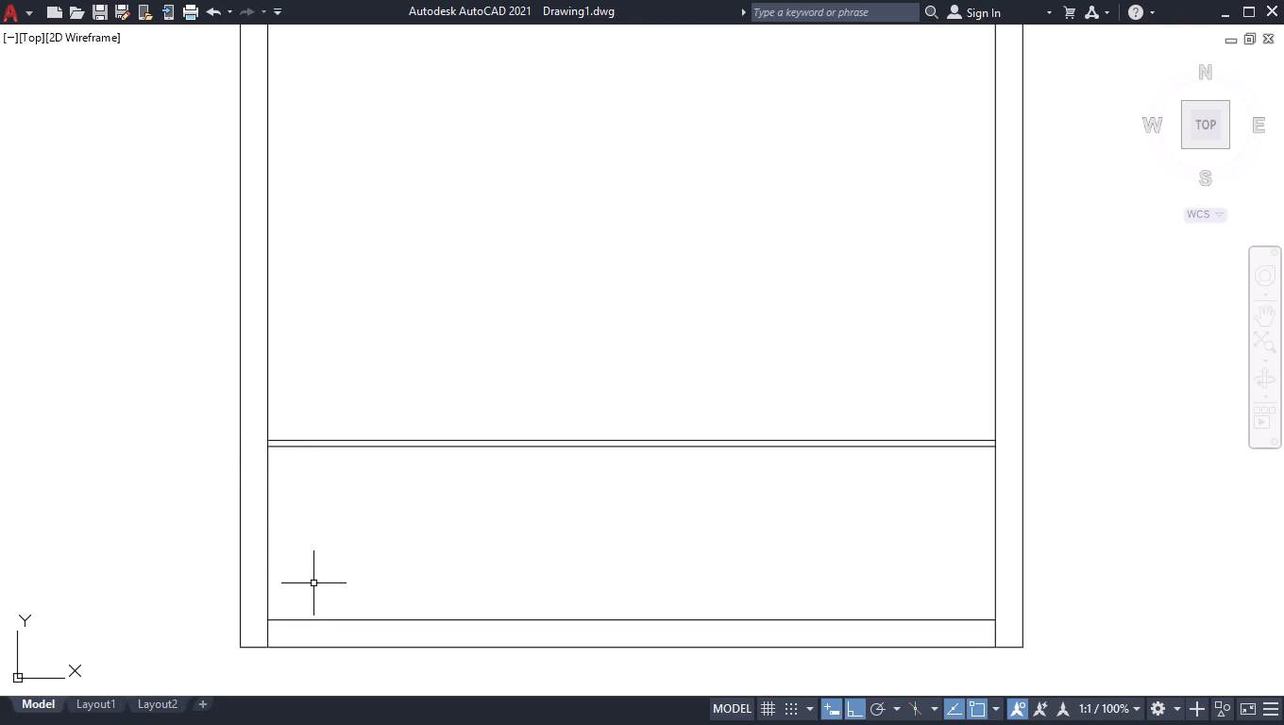
key("space")
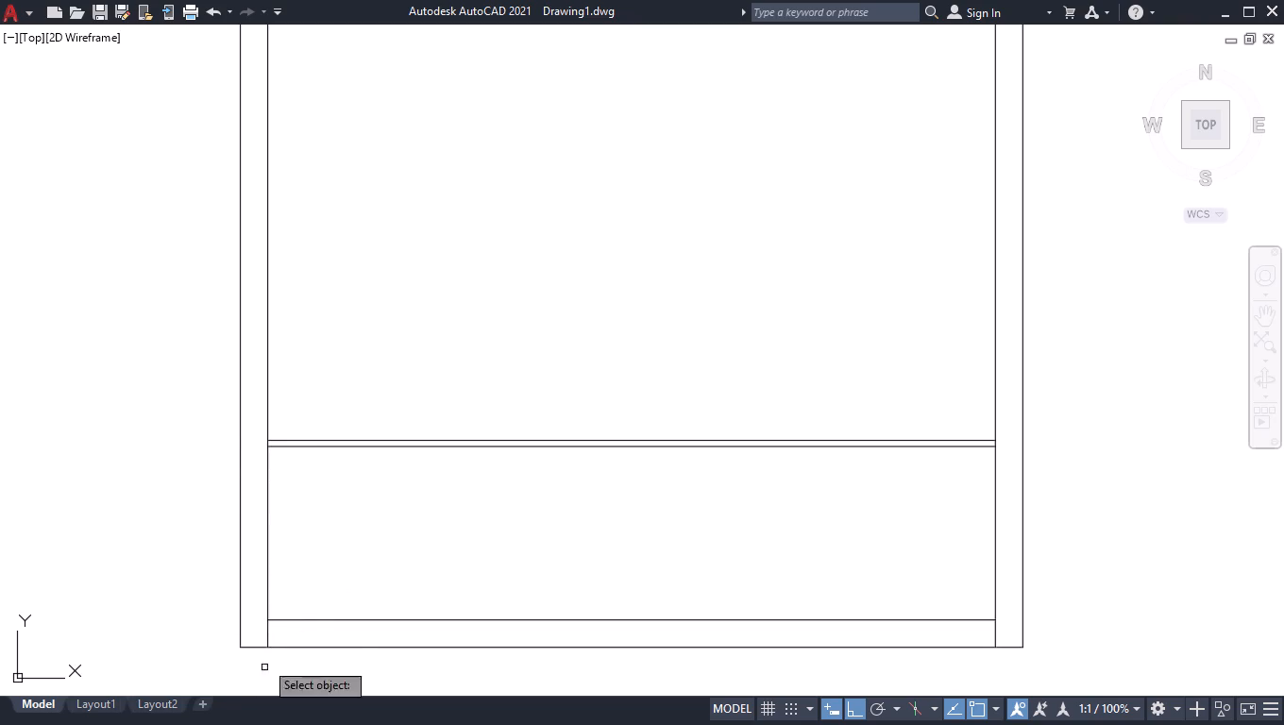
left_click(266, 623)
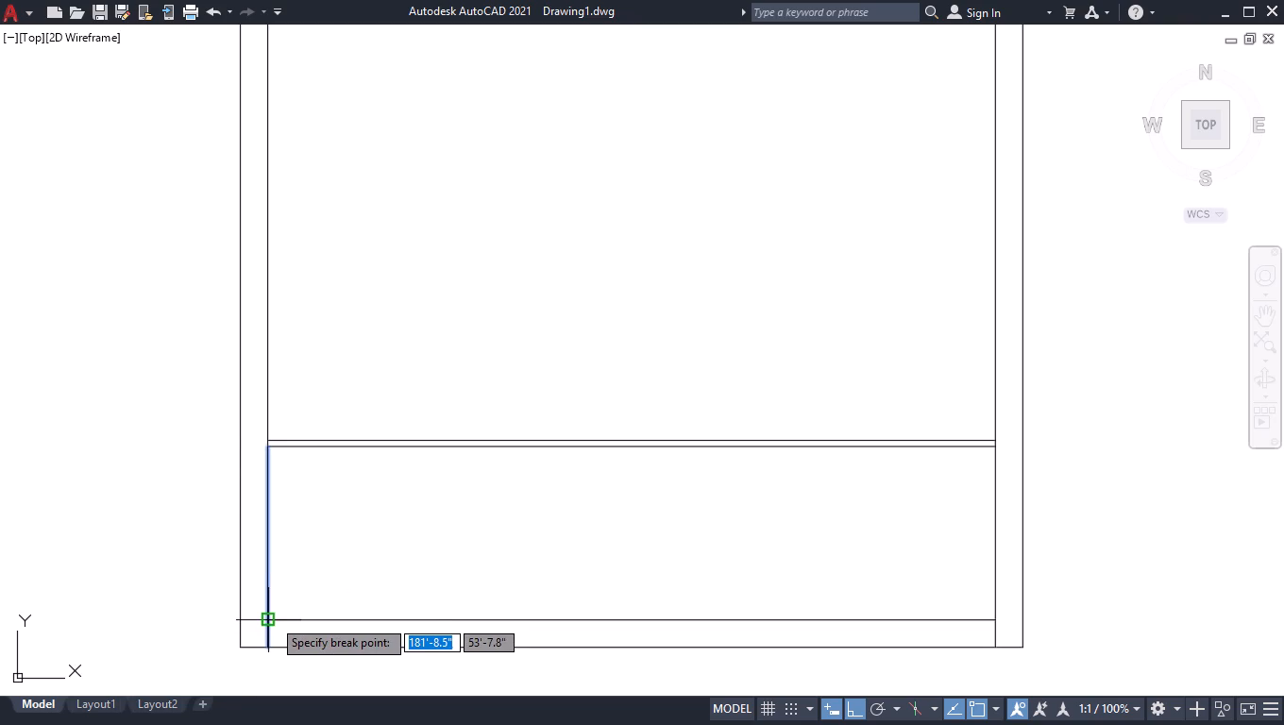
left_click(273, 618)
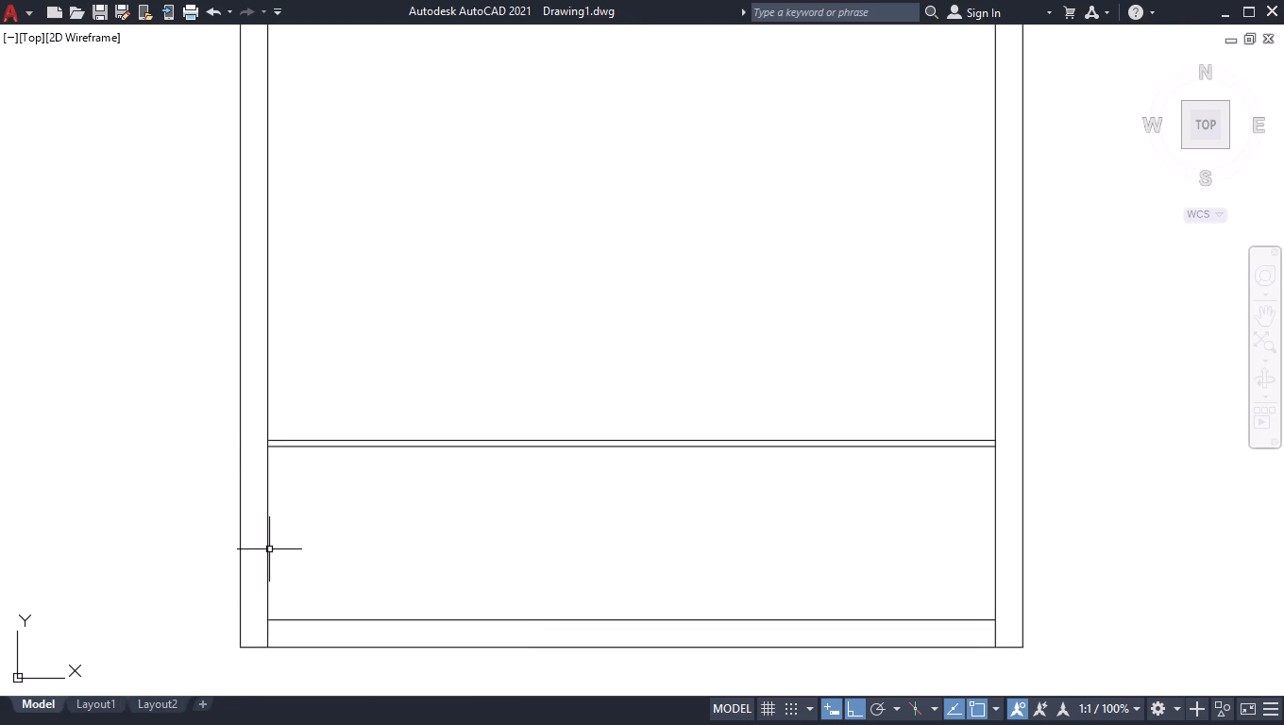
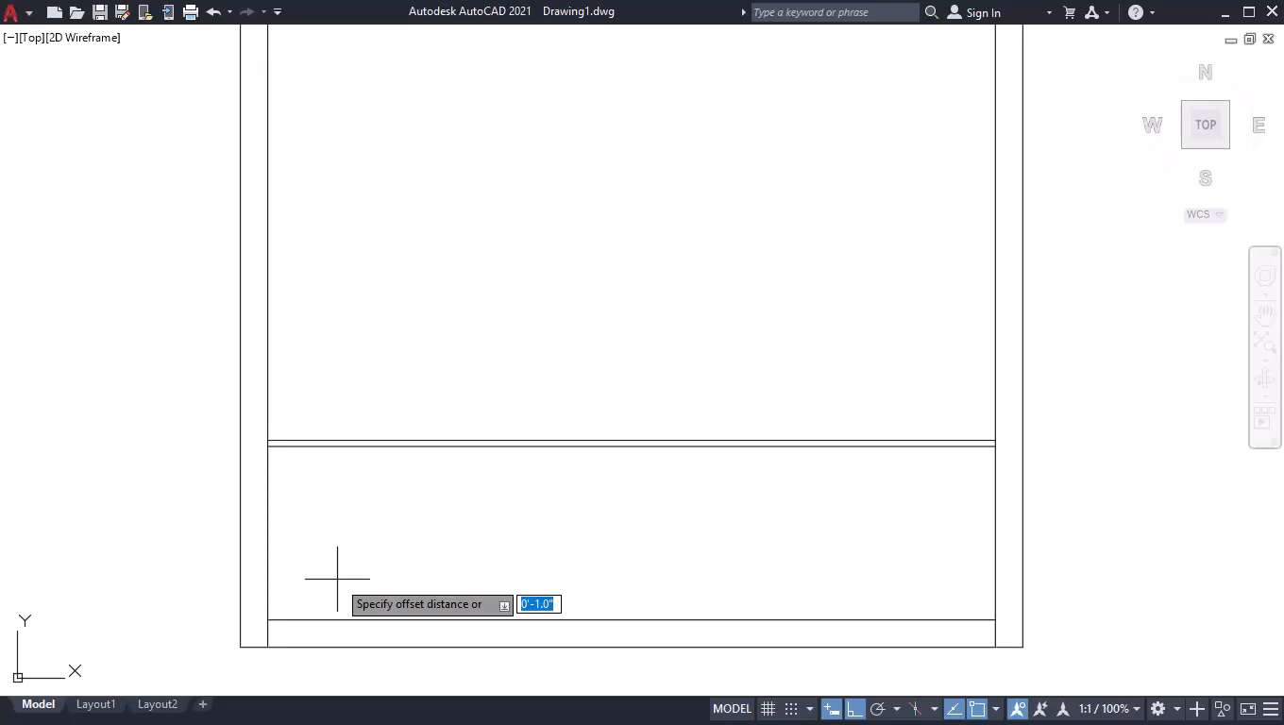
Offset the left wall's lower inner line 2' into the room, and offset that new line 1'6" further right.
key("2")
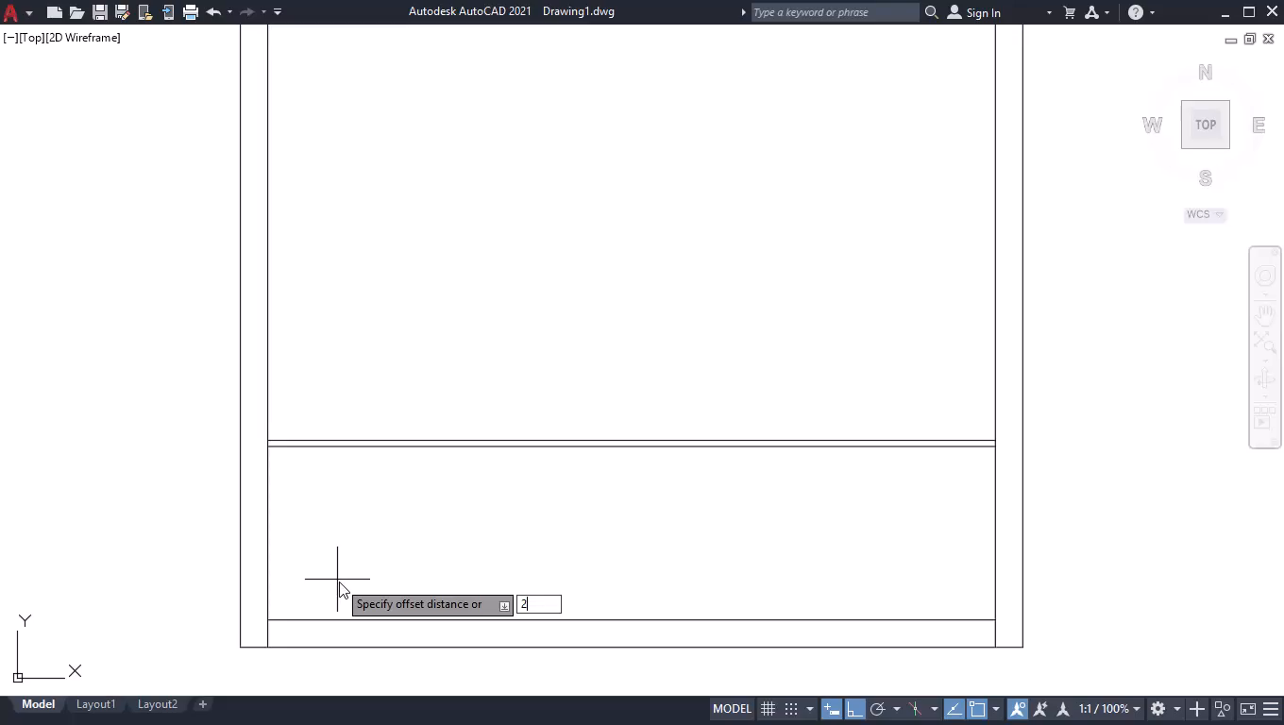
key("apostrophe")
key("Return")
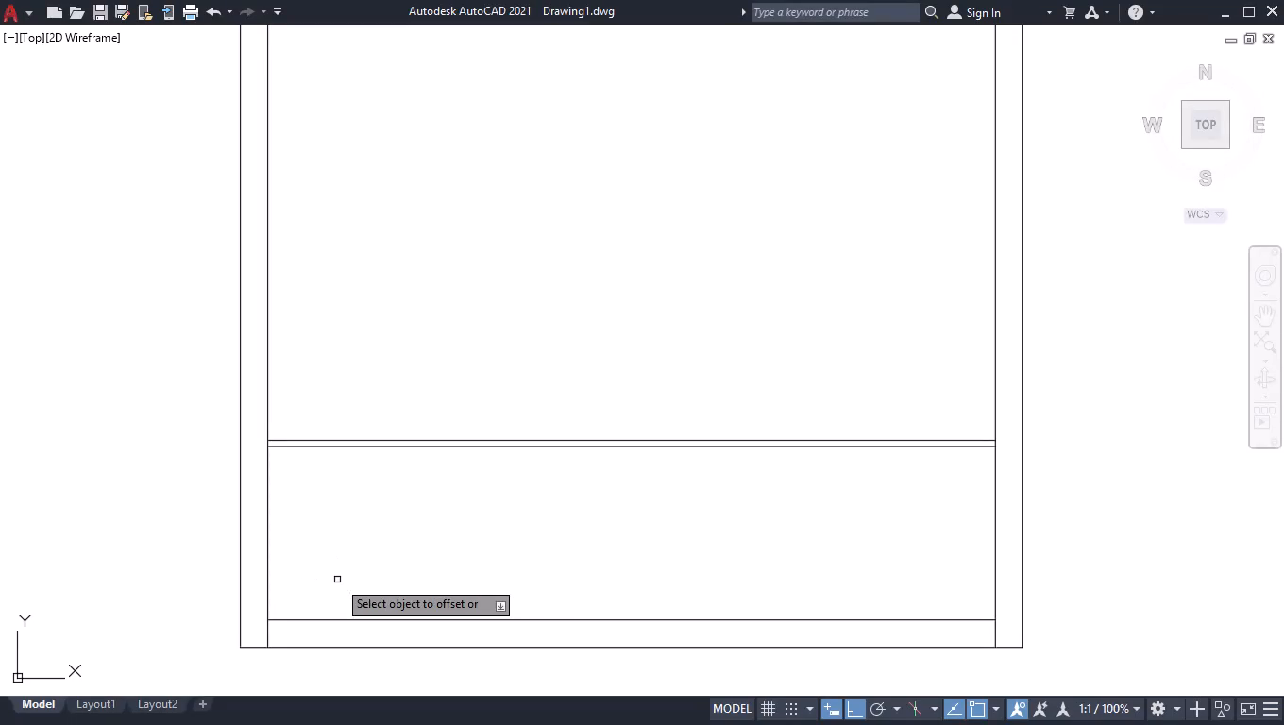
left_click(267, 519)
left_click(404, 534)
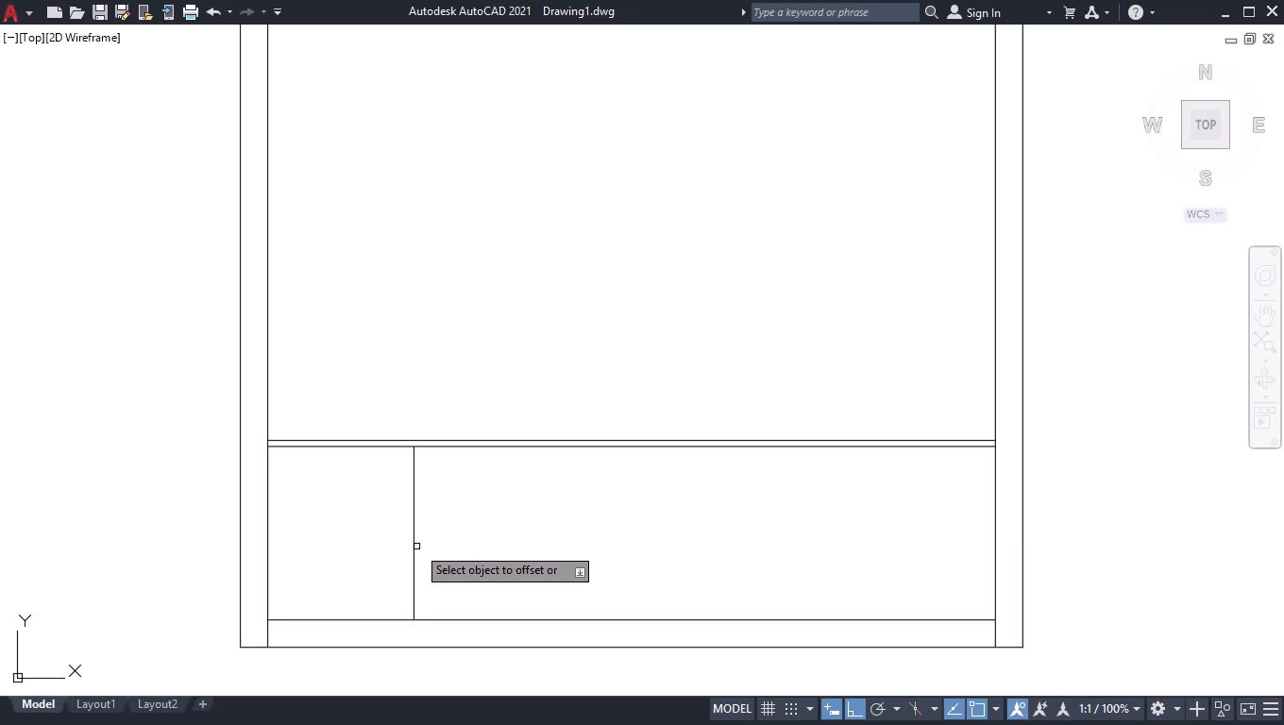
left_click(413, 529)
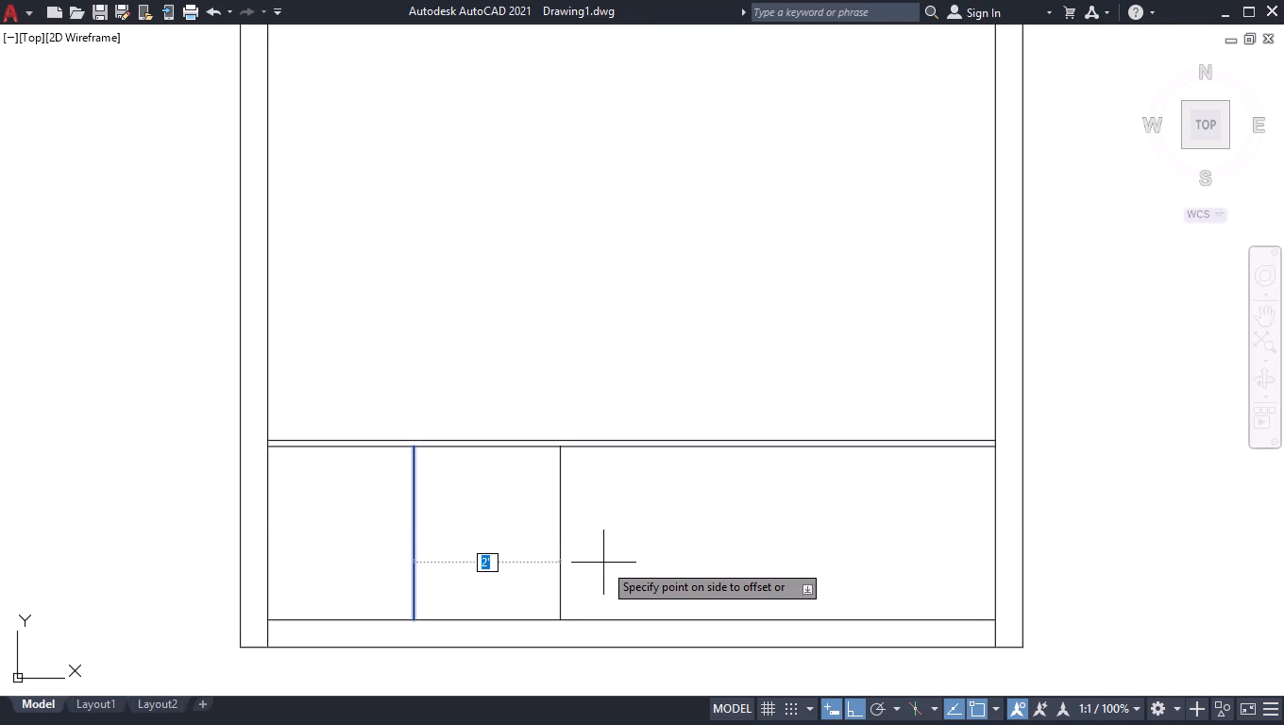
type("1'6\"")
key("Return")
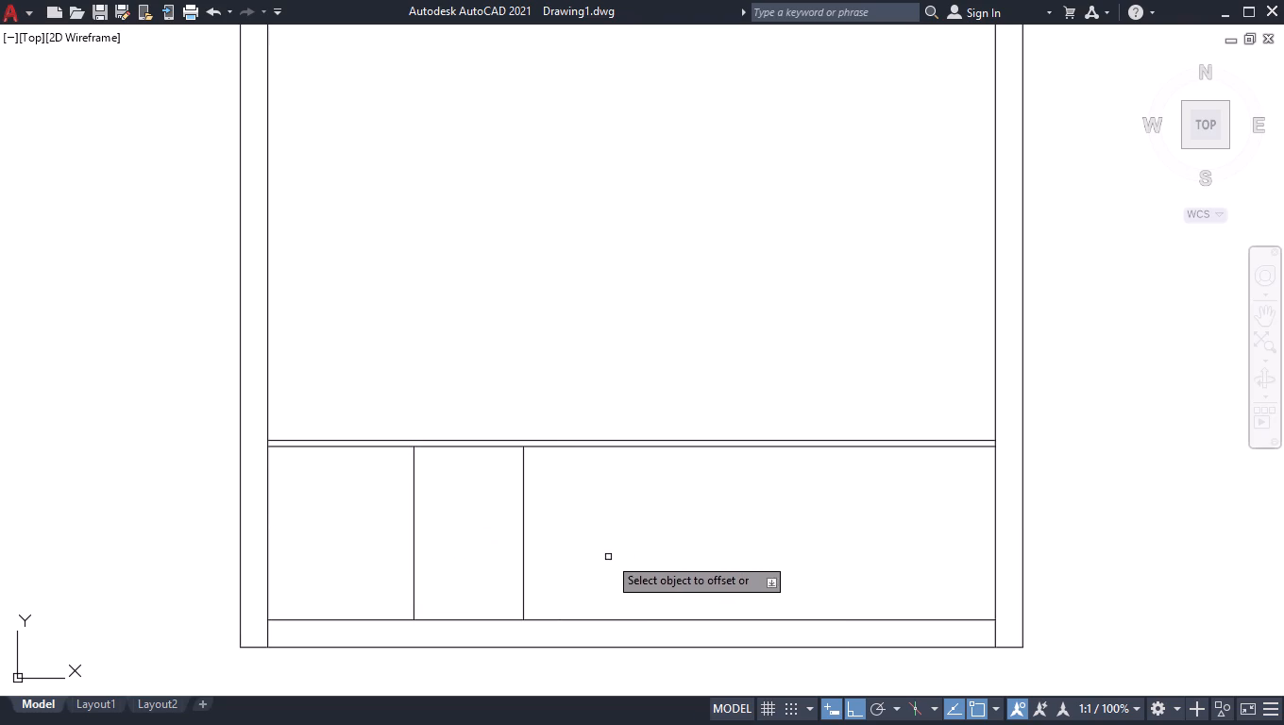
Add two more dividers toward the right wall by offsetting the newest line 2'11.5" and the resulting line 1'6".
left_click(524, 531)
type("2'11.5")
key("Return")
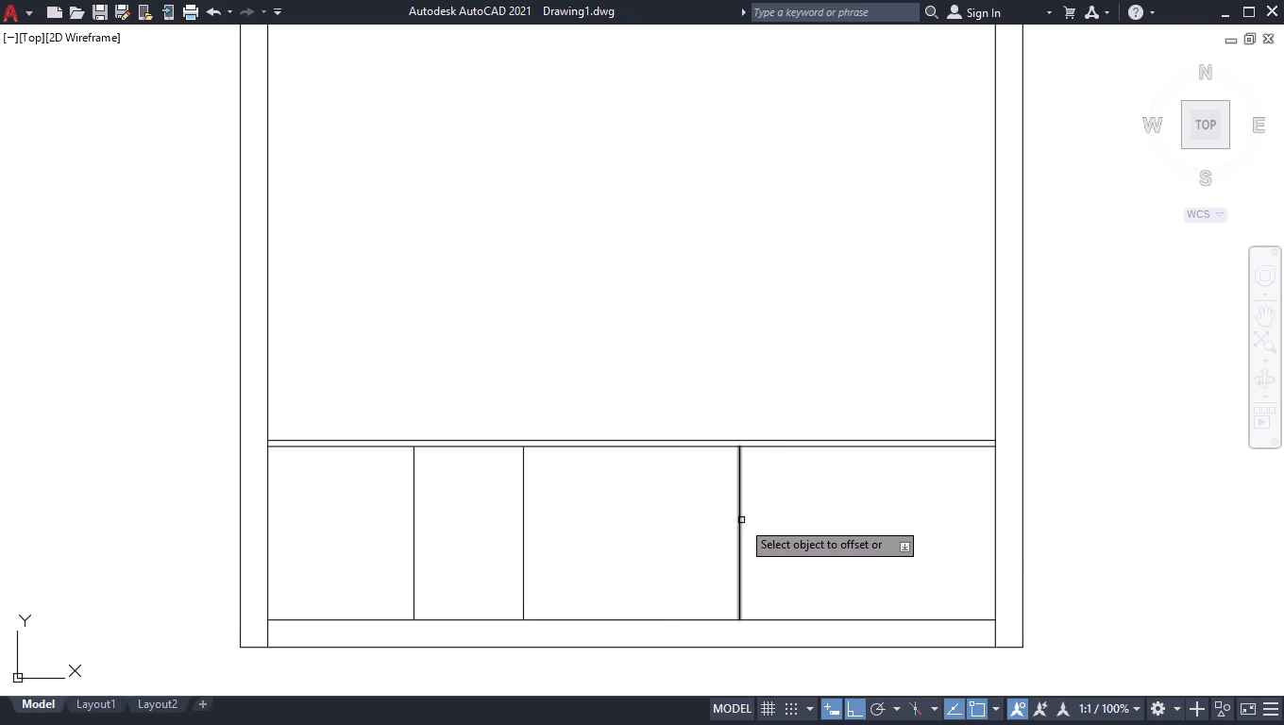
left_click(739, 518)
type("1'6")
key("Return")
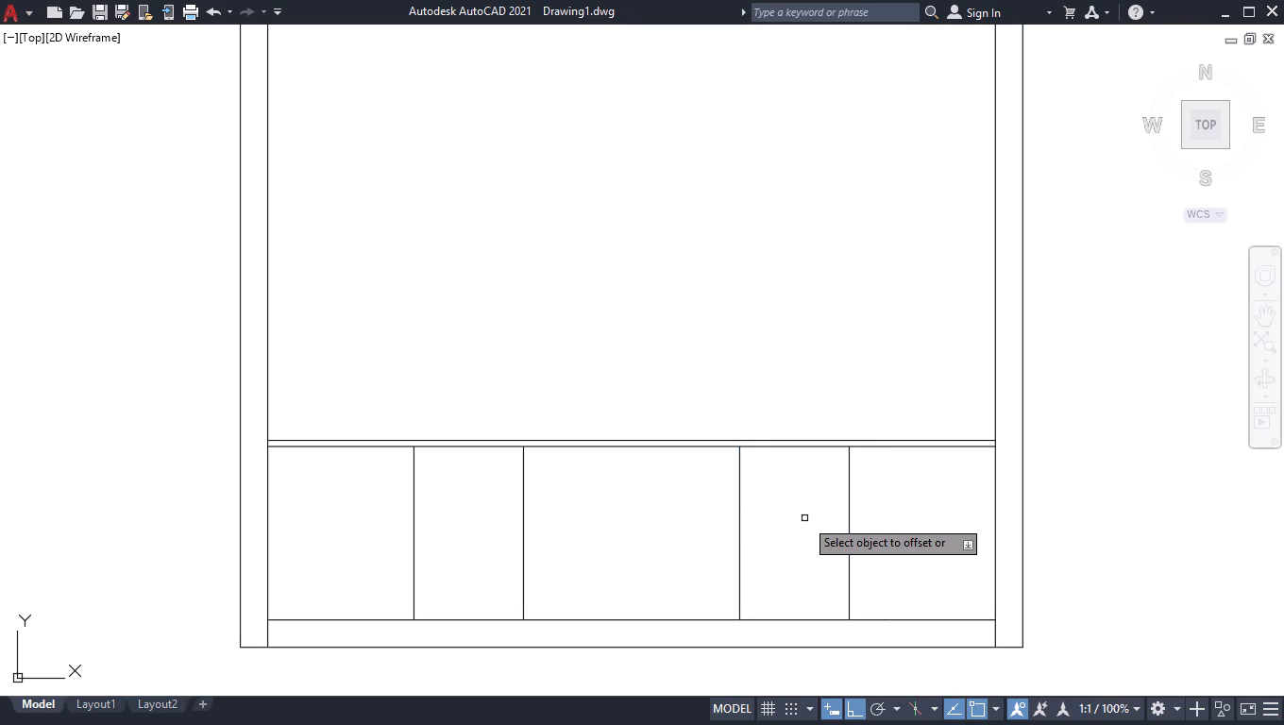
key("space")
Measure the width and height of the rightmost lower compartment.
type("MEAS")
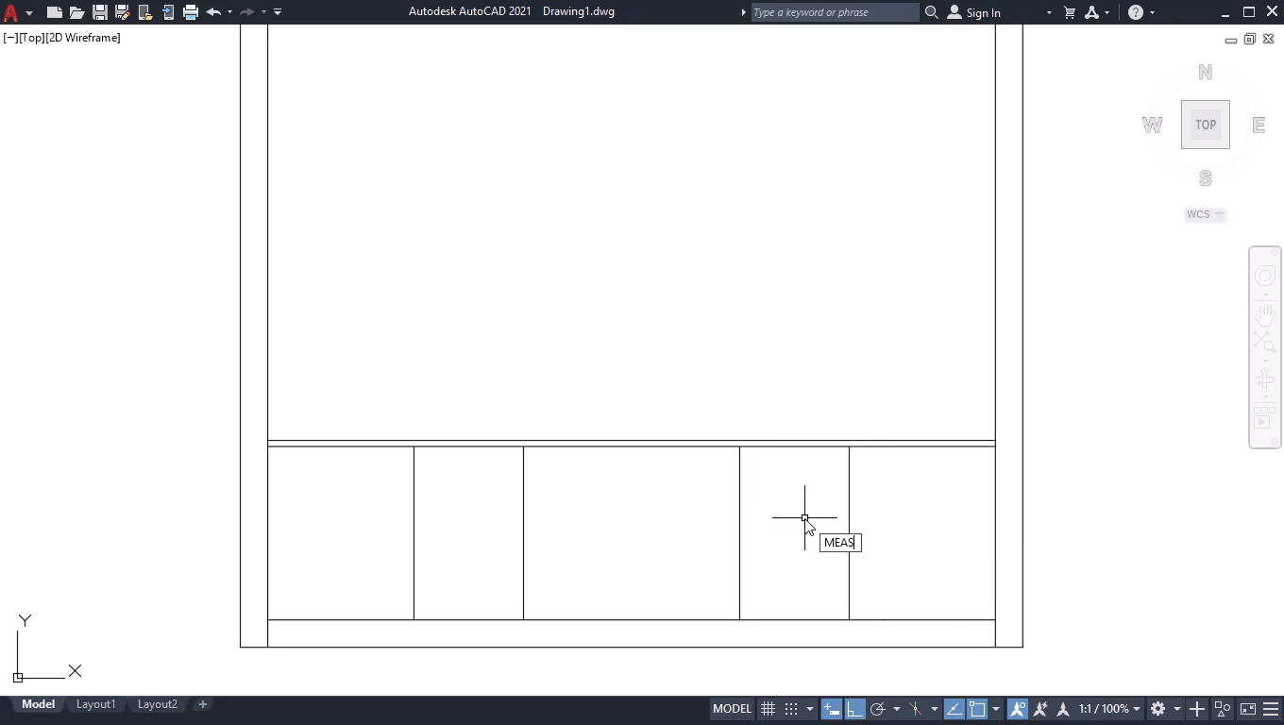
key("Return")
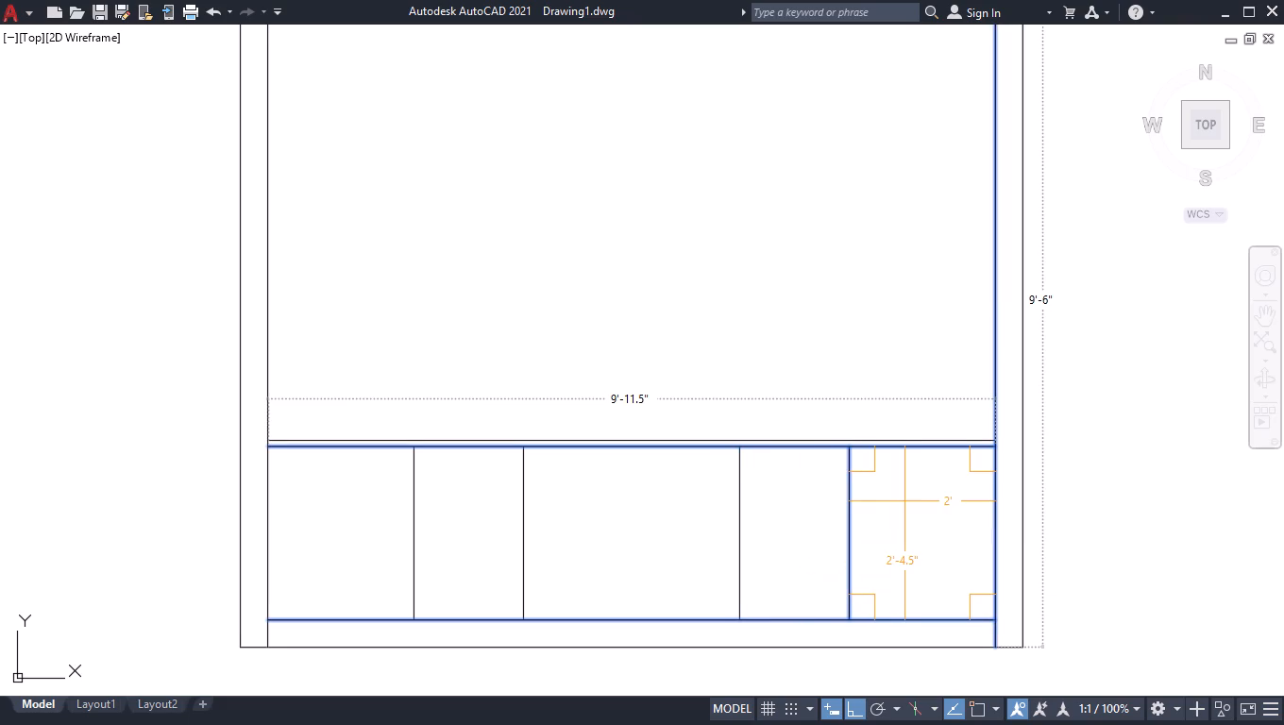
key("Return")
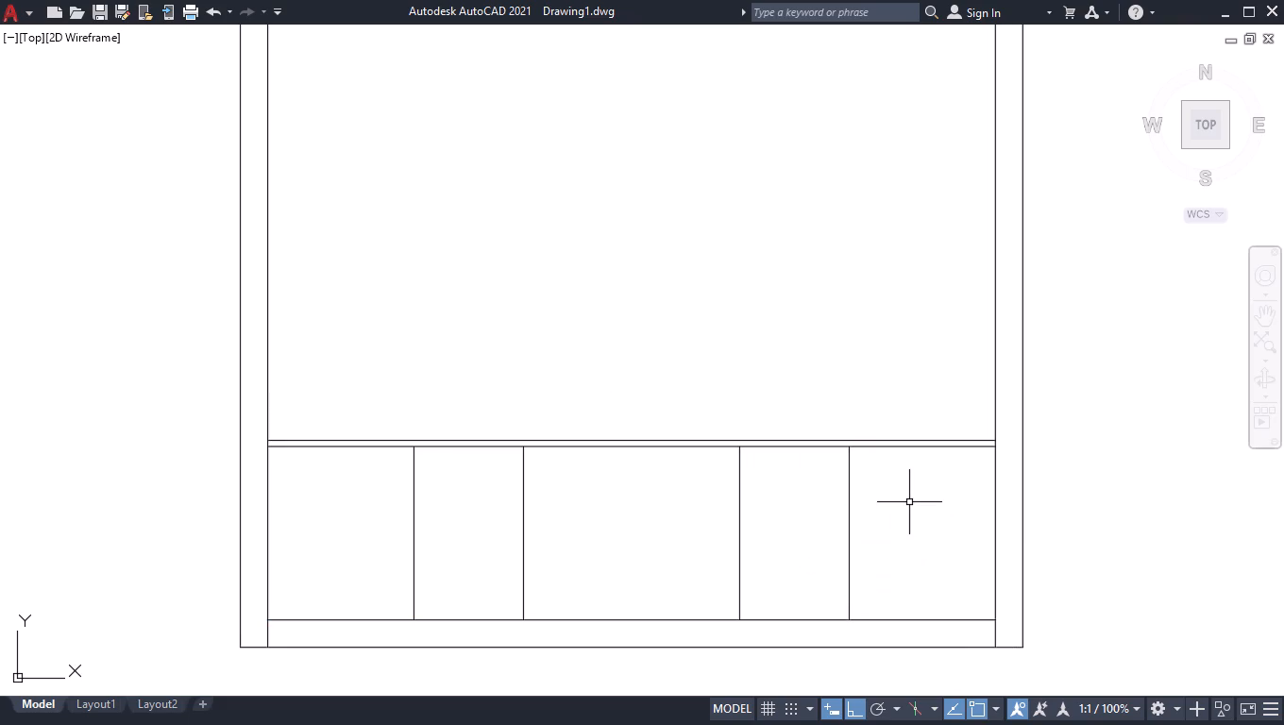
Draw two corner-to-corner diagonal lines forming an X in the rightmost lower compartment.
key("l")
key("Return")
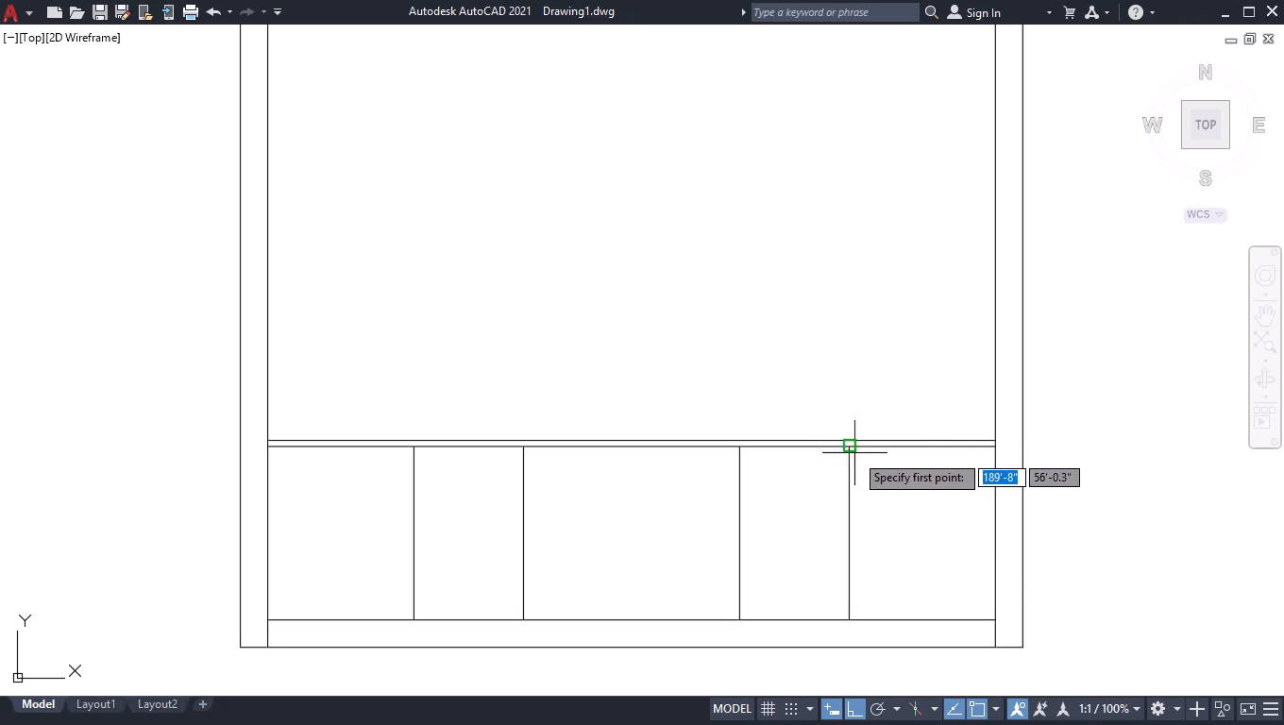
left_click(852, 447)
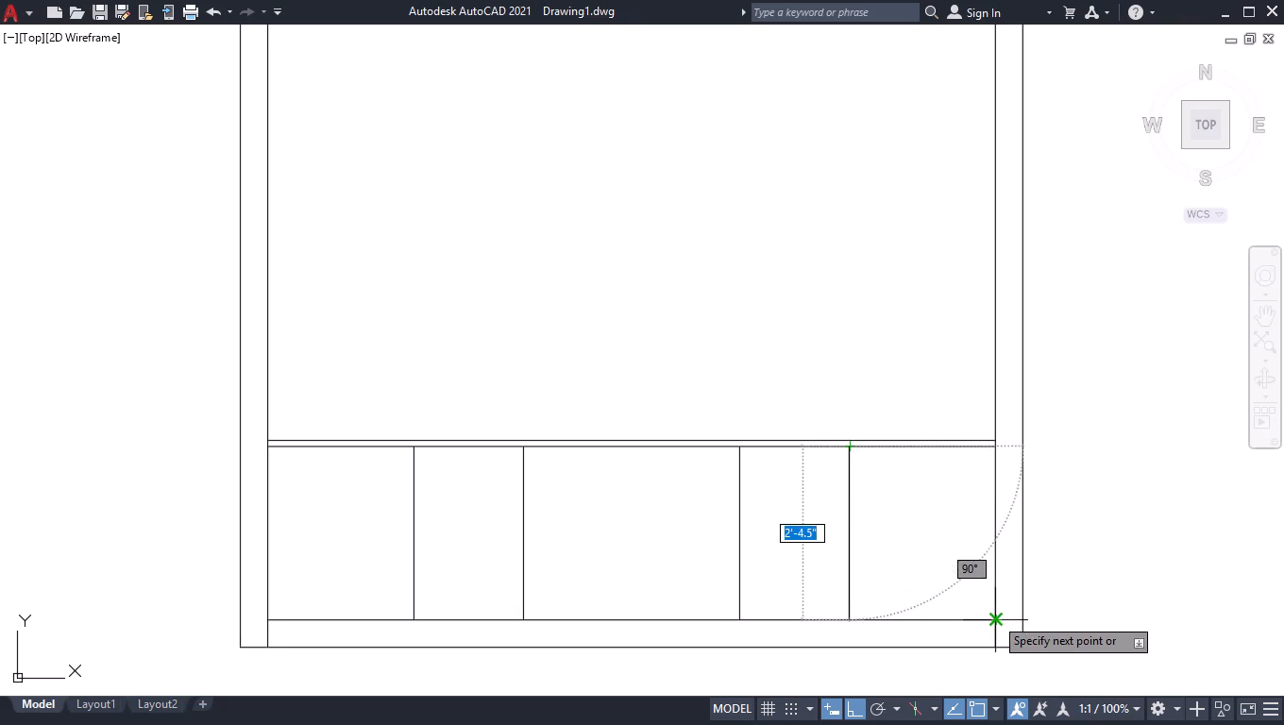
left_click(994, 616)
key("space")
key("space")
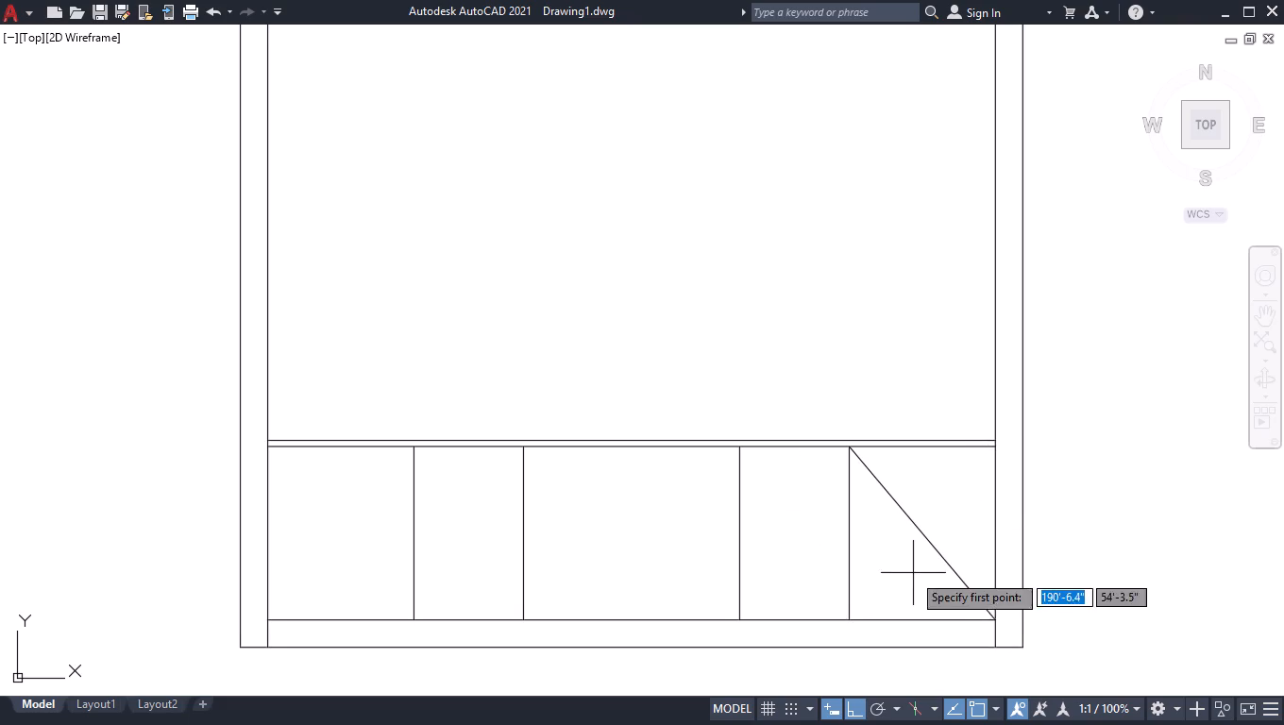
left_click(852, 617)
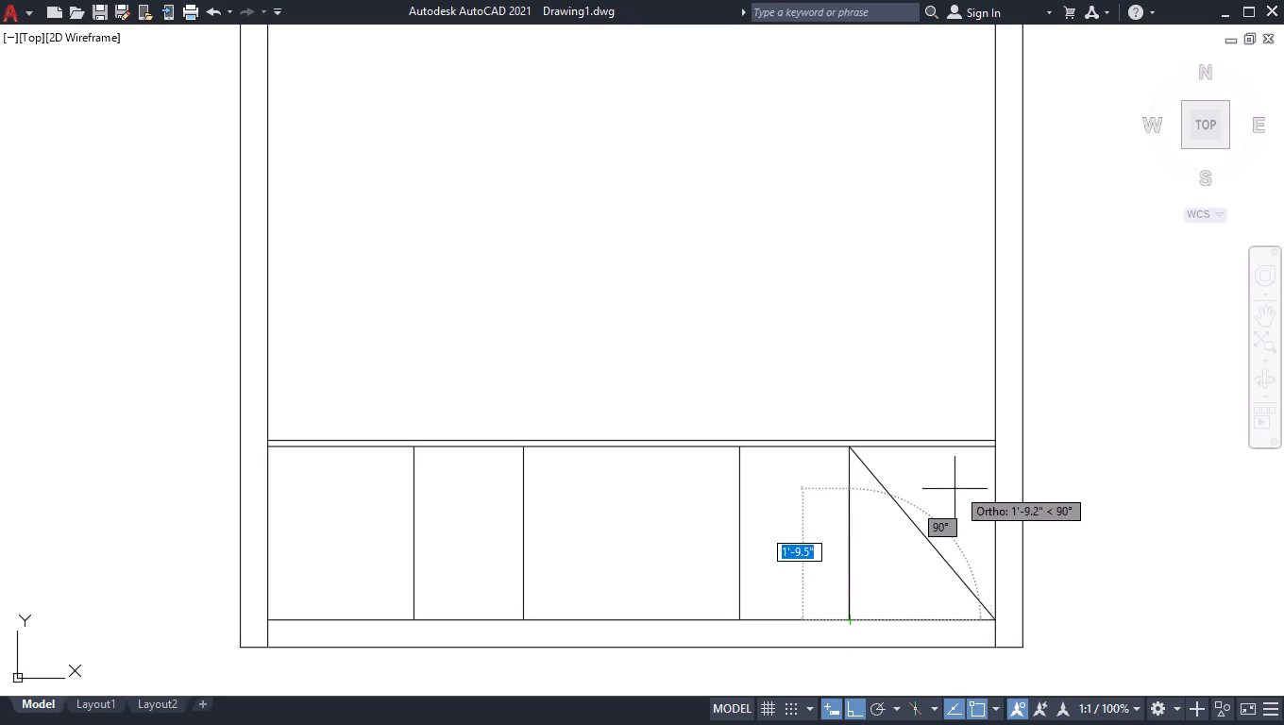
left_click(990, 452)
key("space")
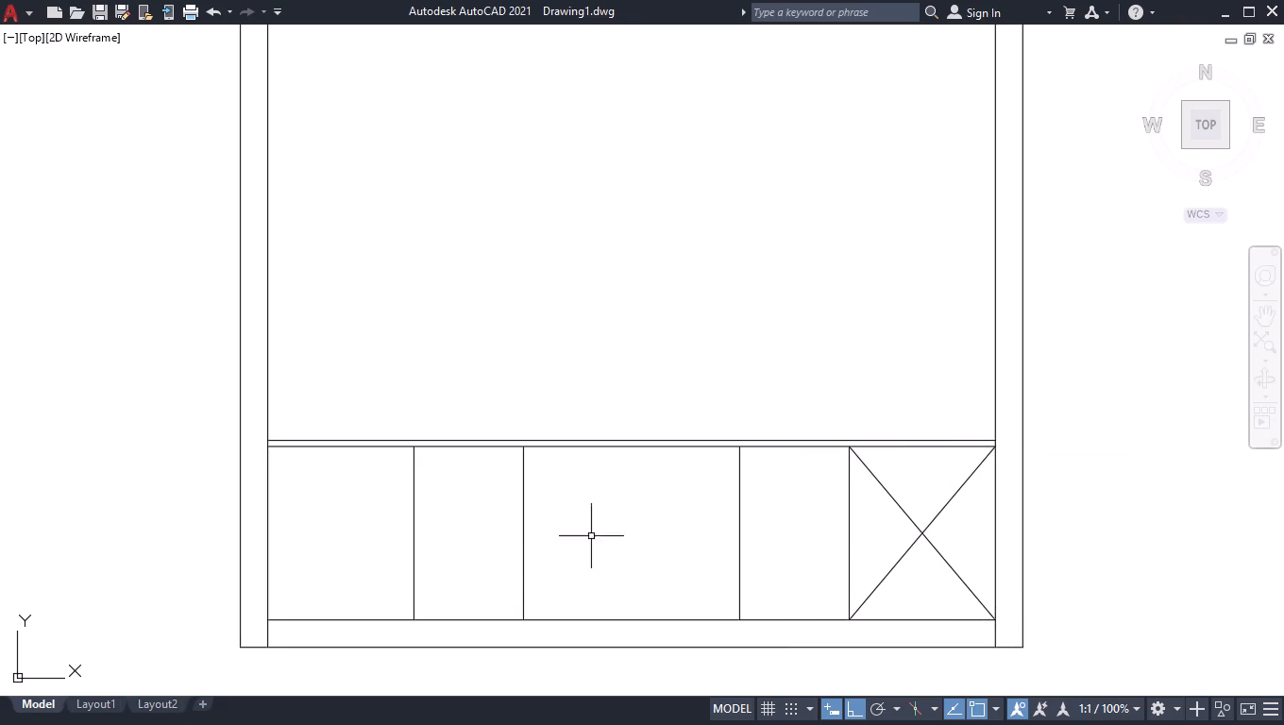
Draw two corner-to-corner diagonal lines forming an X in the leftmost lower compartment.
key("space")
left_click(263, 447)
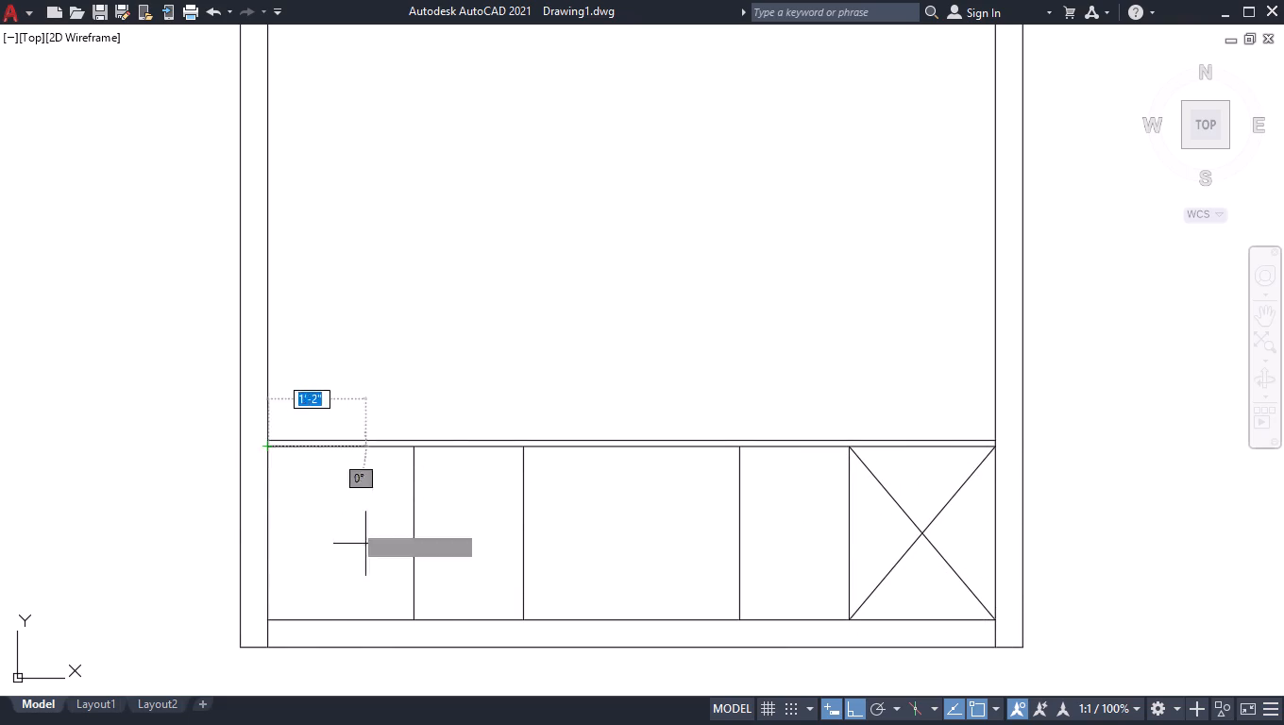
left_click(408, 615)
key("space")
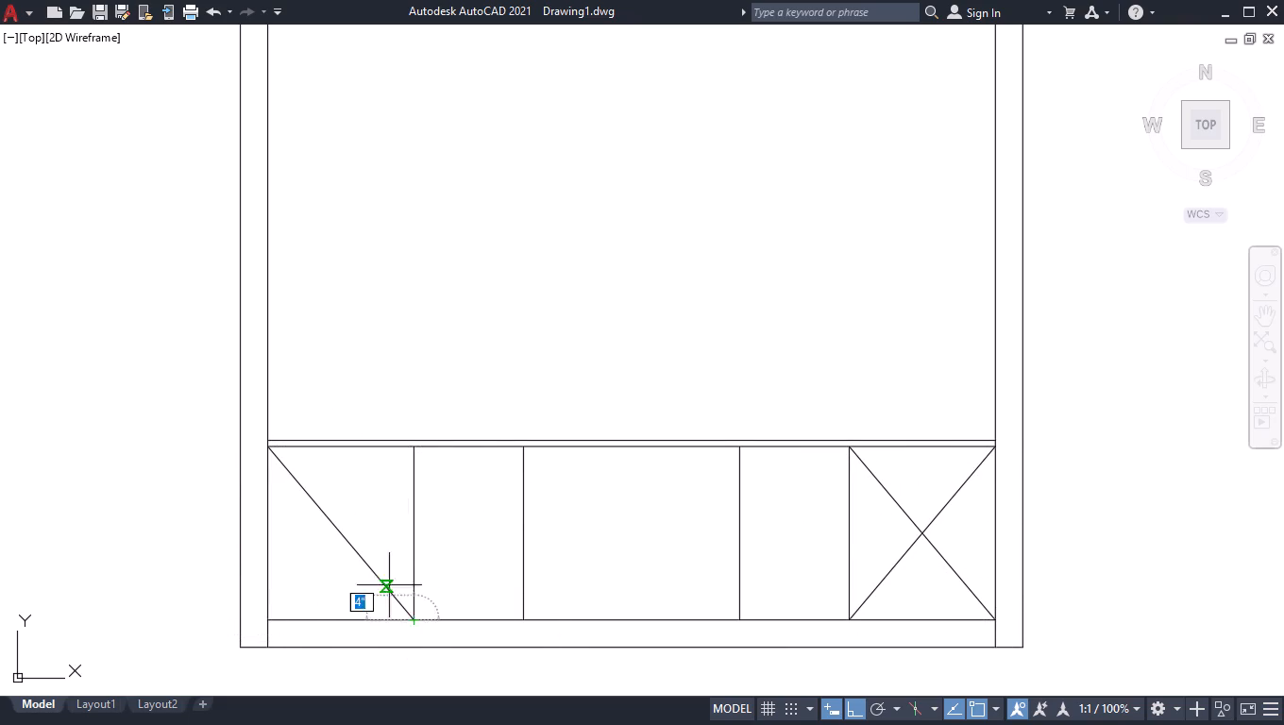
key("space")
left_click(415, 450)
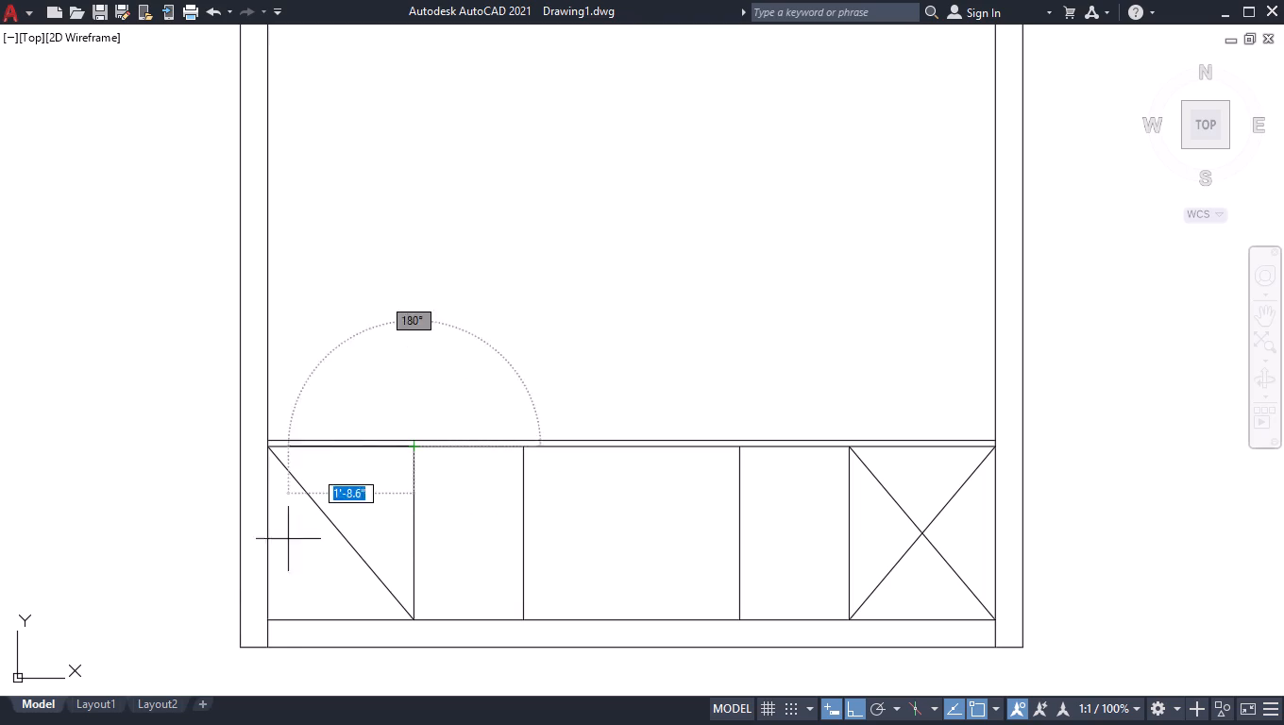
left_click(269, 615)
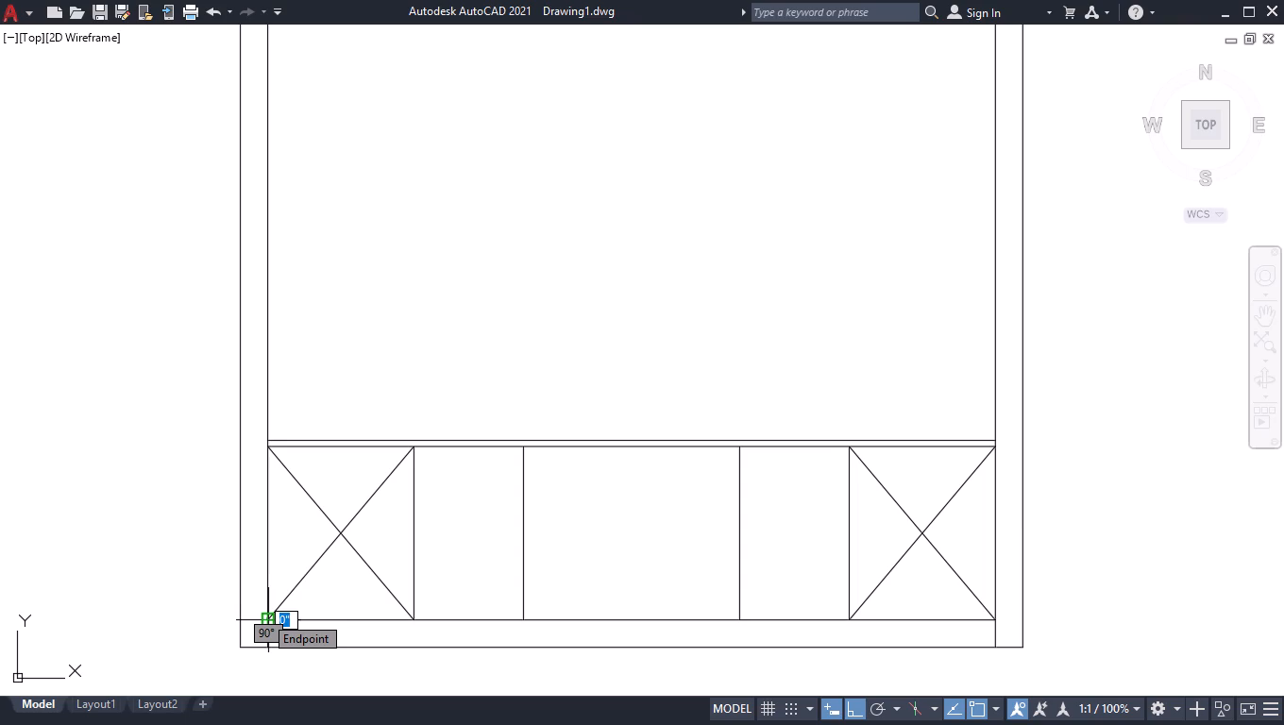
key("space")
Draw a V in the second compartment from its bottom-right corner to its left side's midpoint and up to its top-right corner.
key("space")
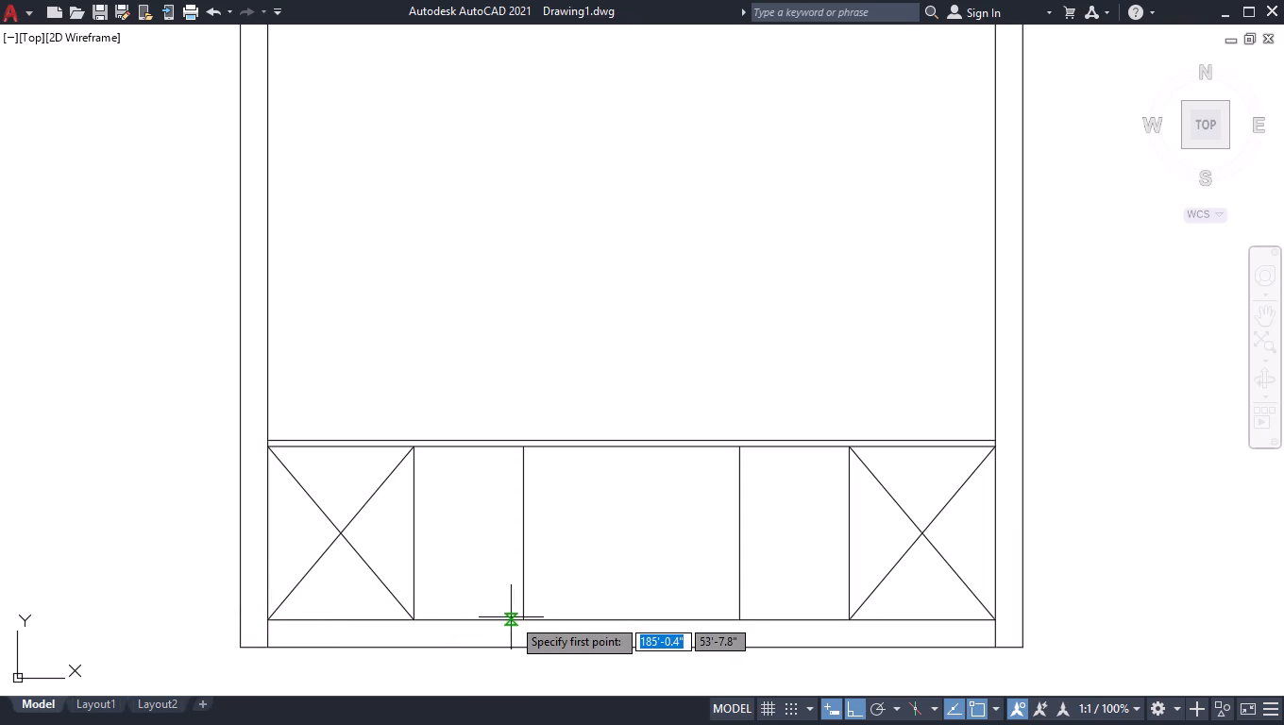
left_click(522, 618)
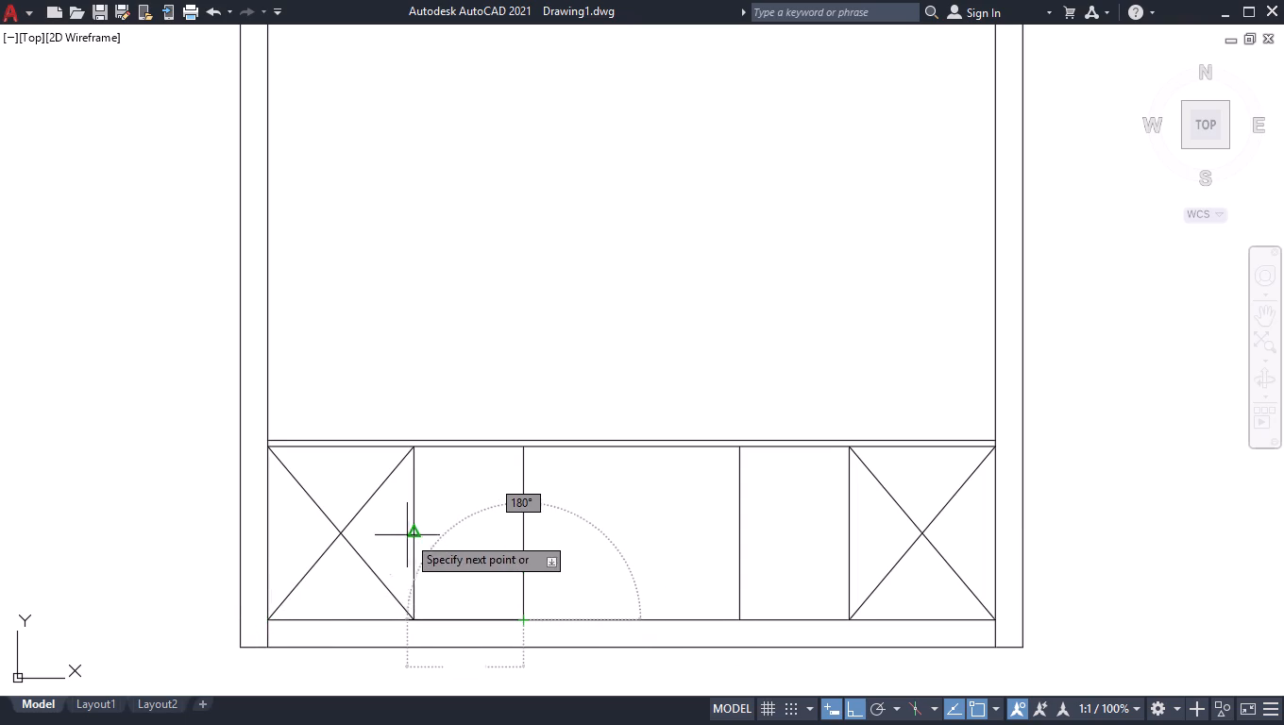
left_click(409, 532)
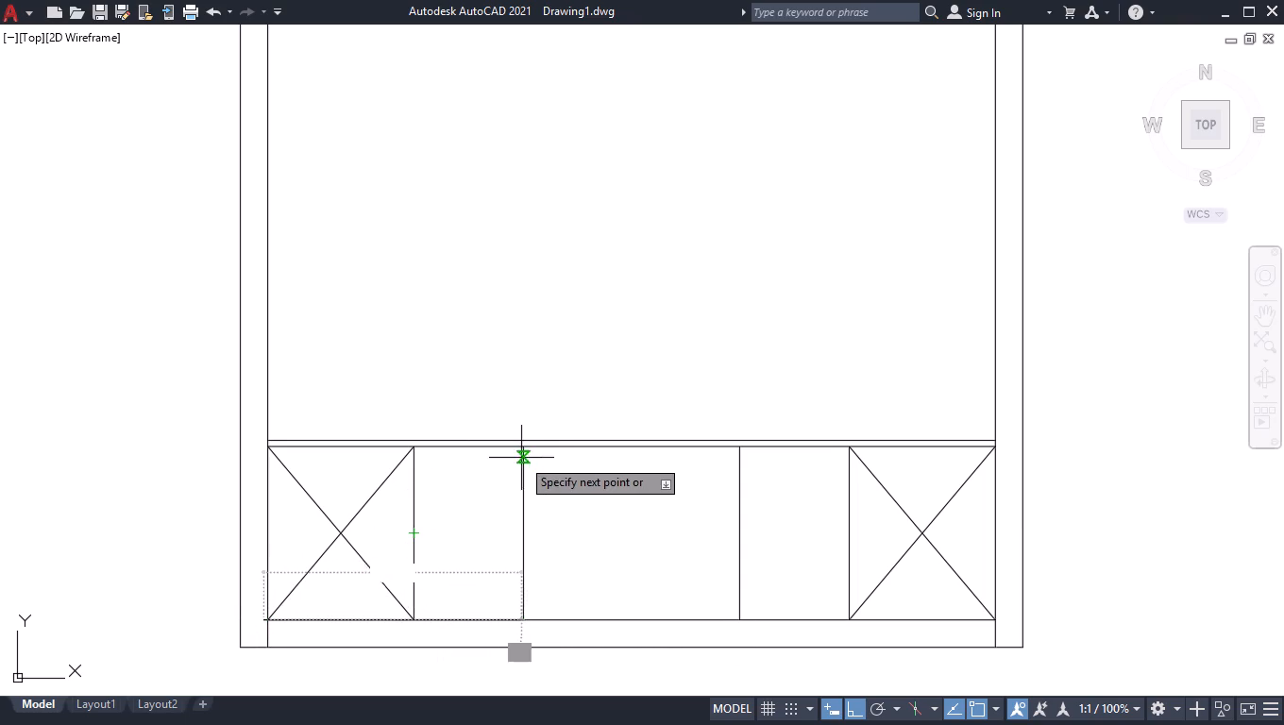
key("space")
key("space")
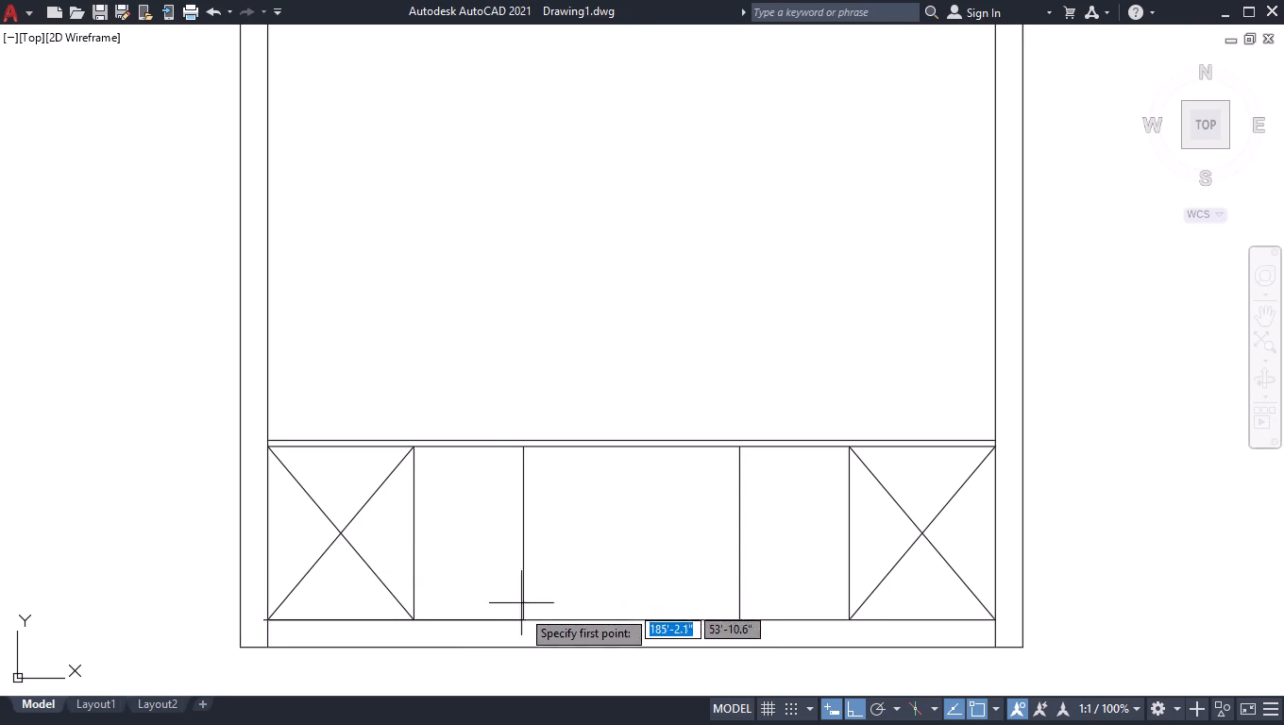
left_click(525, 620)
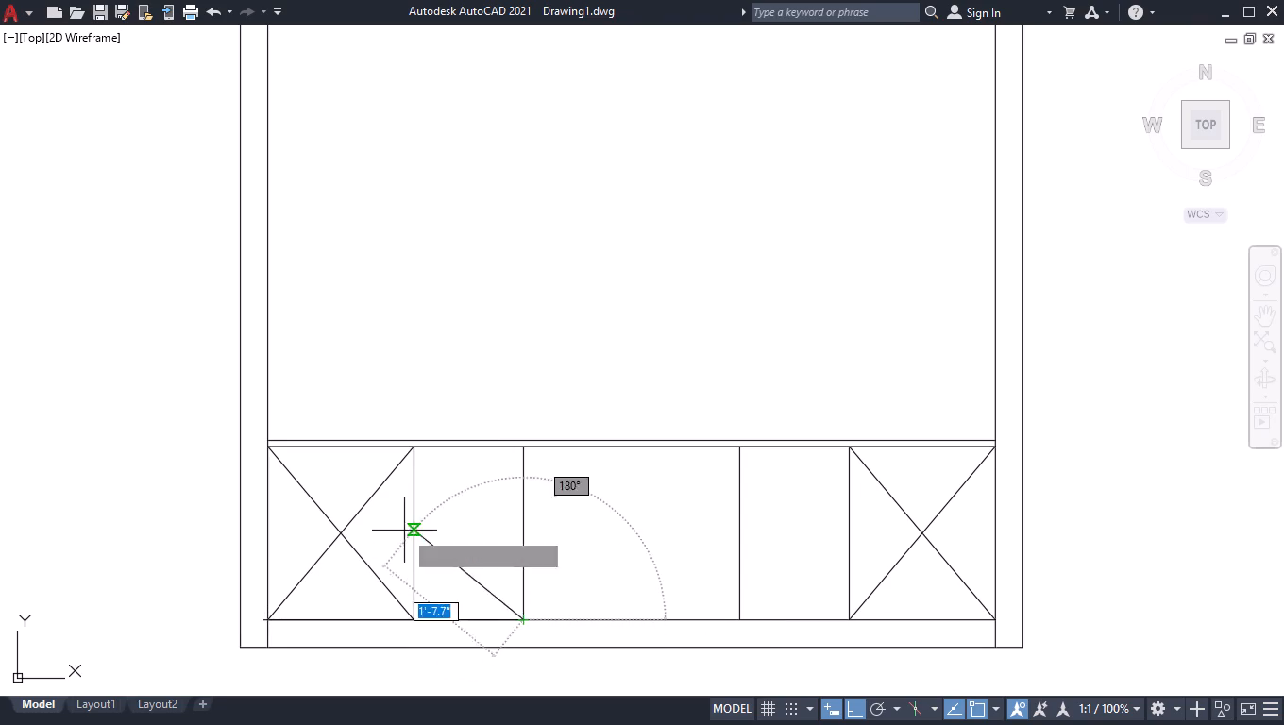
left_click(416, 534)
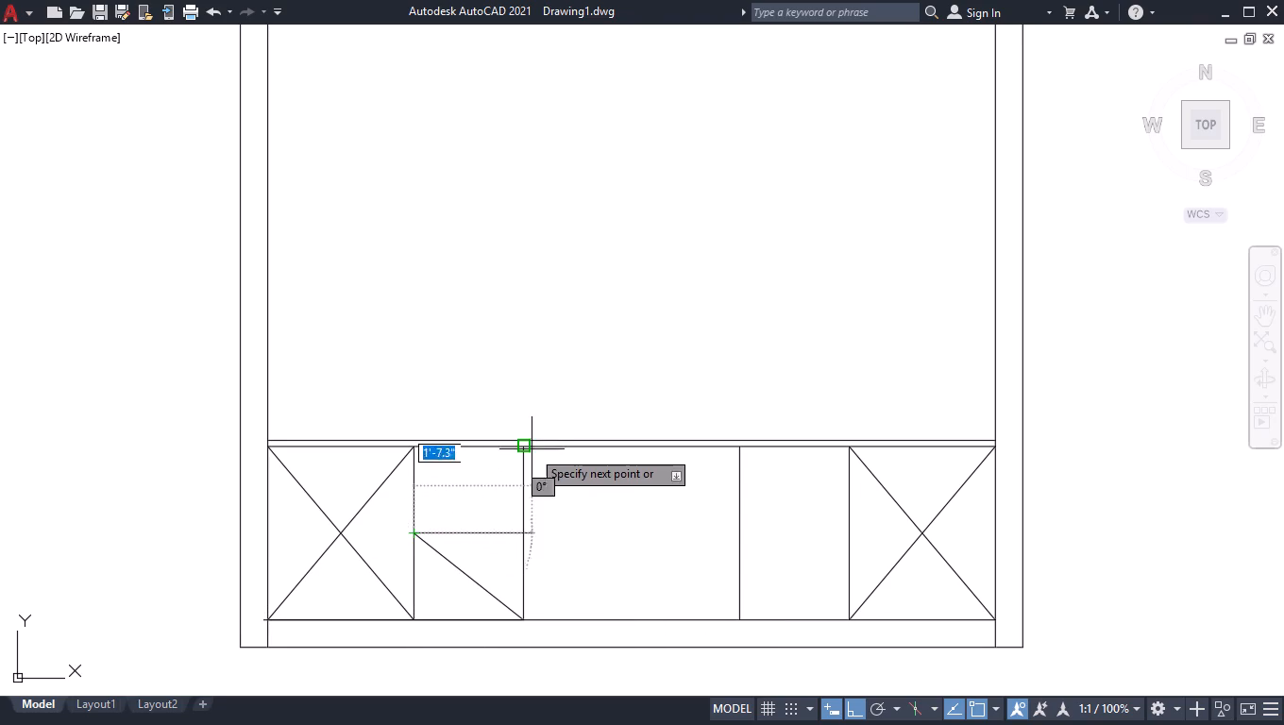
left_click(522, 450)
key("space")
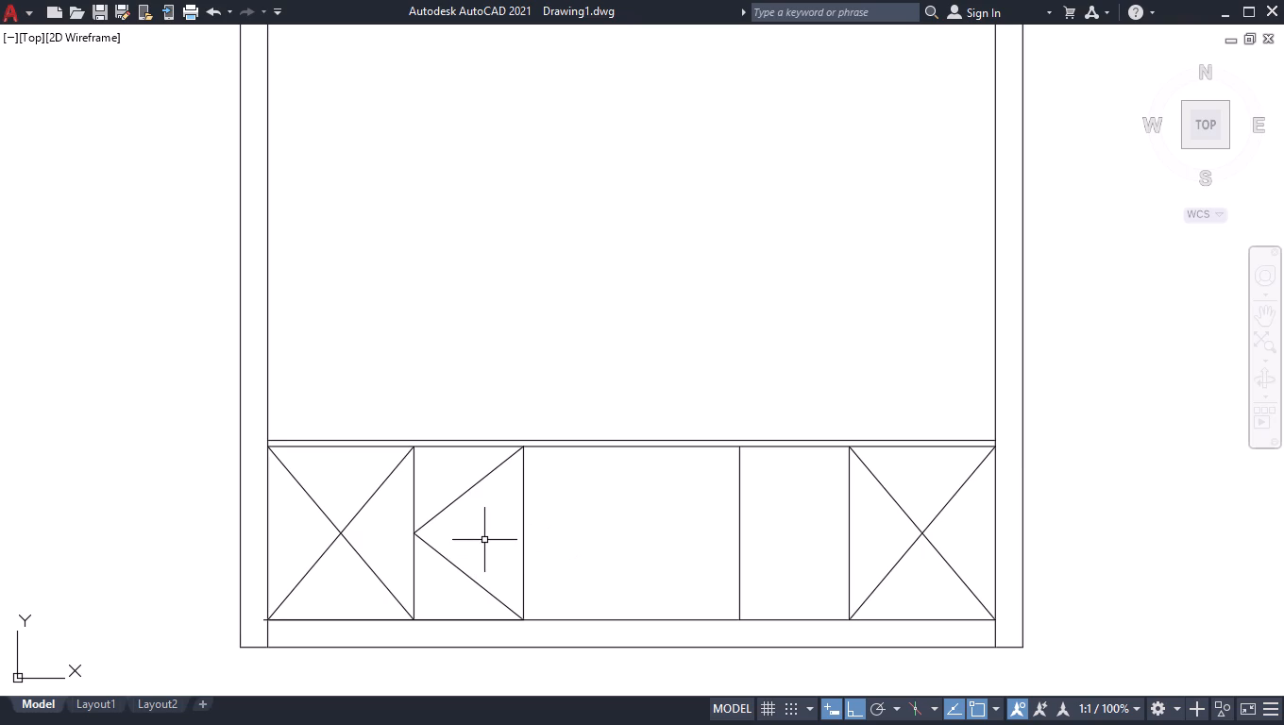
Check the loaded linetypes in the Linetype Manager.
type("LT")
key("Return")
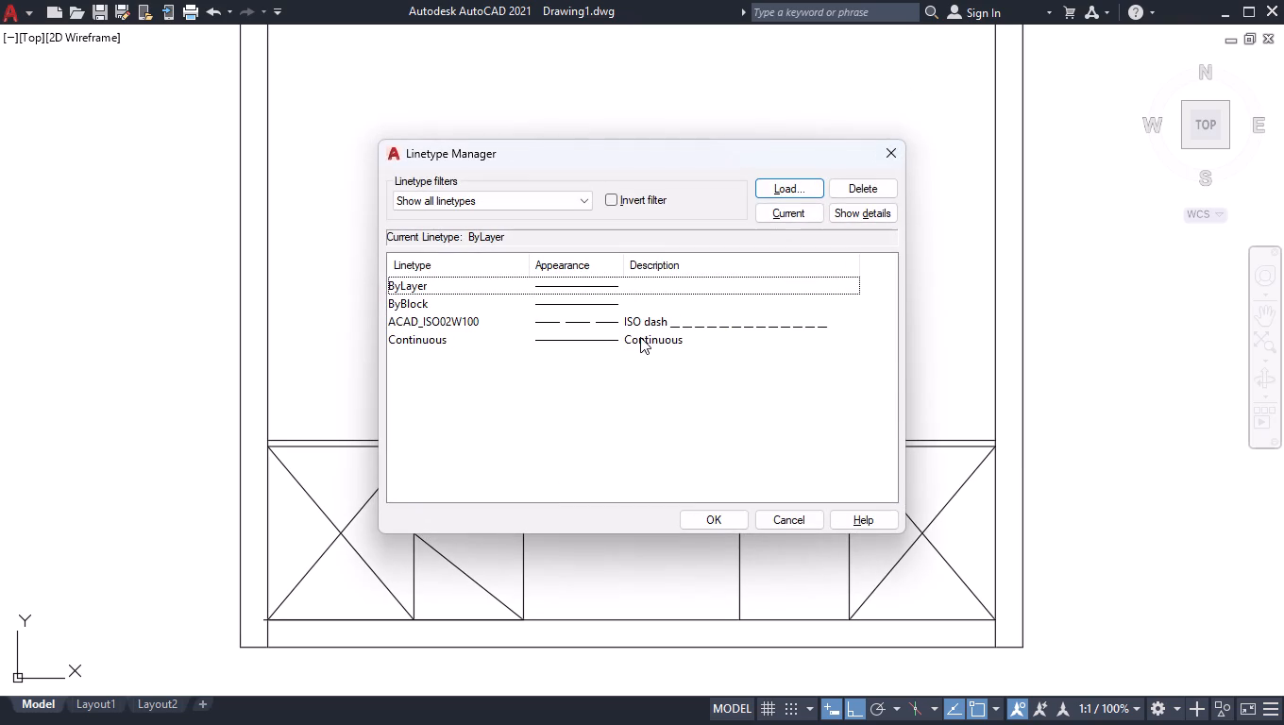
left_click(711, 518)
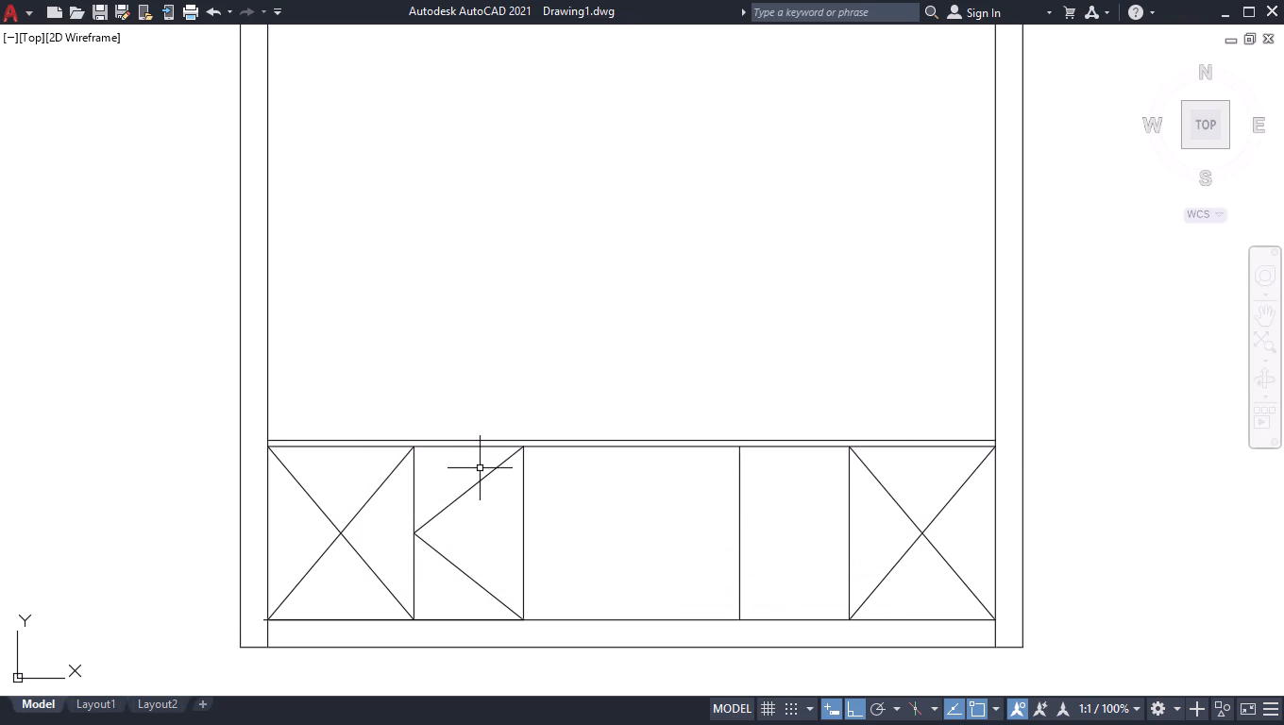
Set the two V lines in the second compartment to linetype ACAD_ISO02W100 with a linetype scale of 0.1.
left_click(480, 467)
left_click(439, 582)
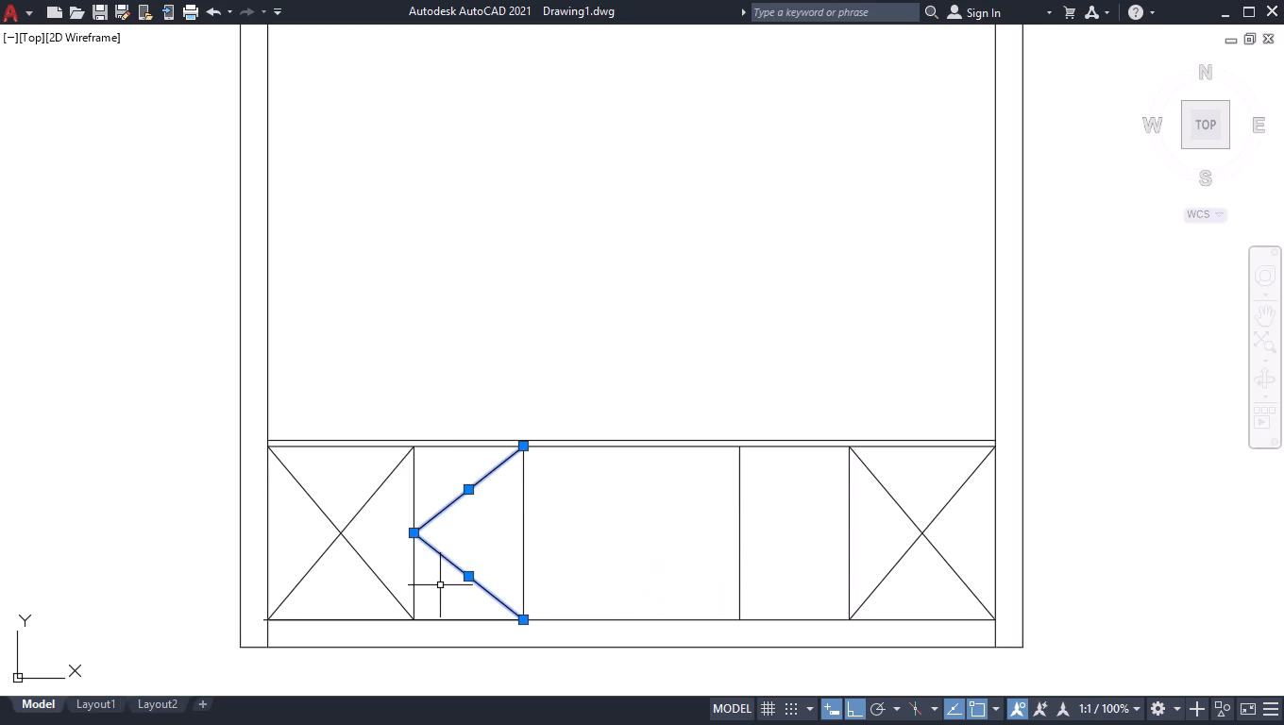
key("ctrl+1")
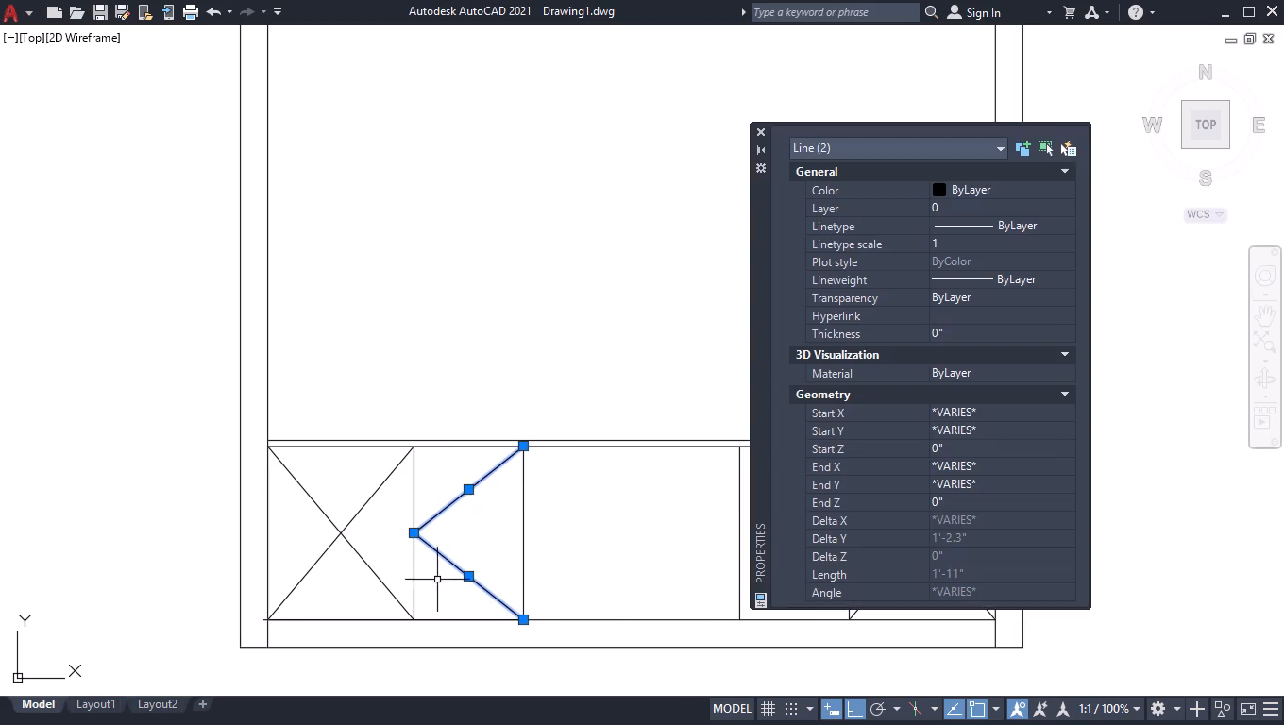
left_click(945, 225)
left_click(950, 226)
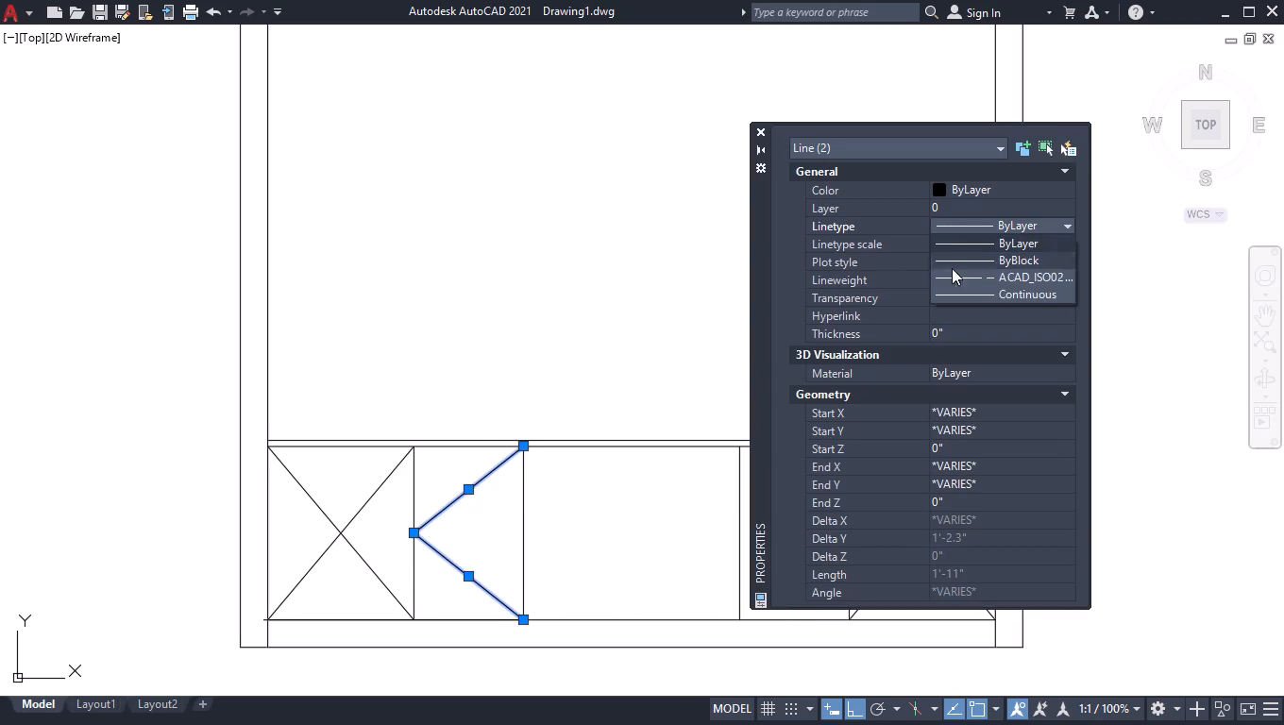
left_click(964, 274)
left_click(969, 243)
key("0")
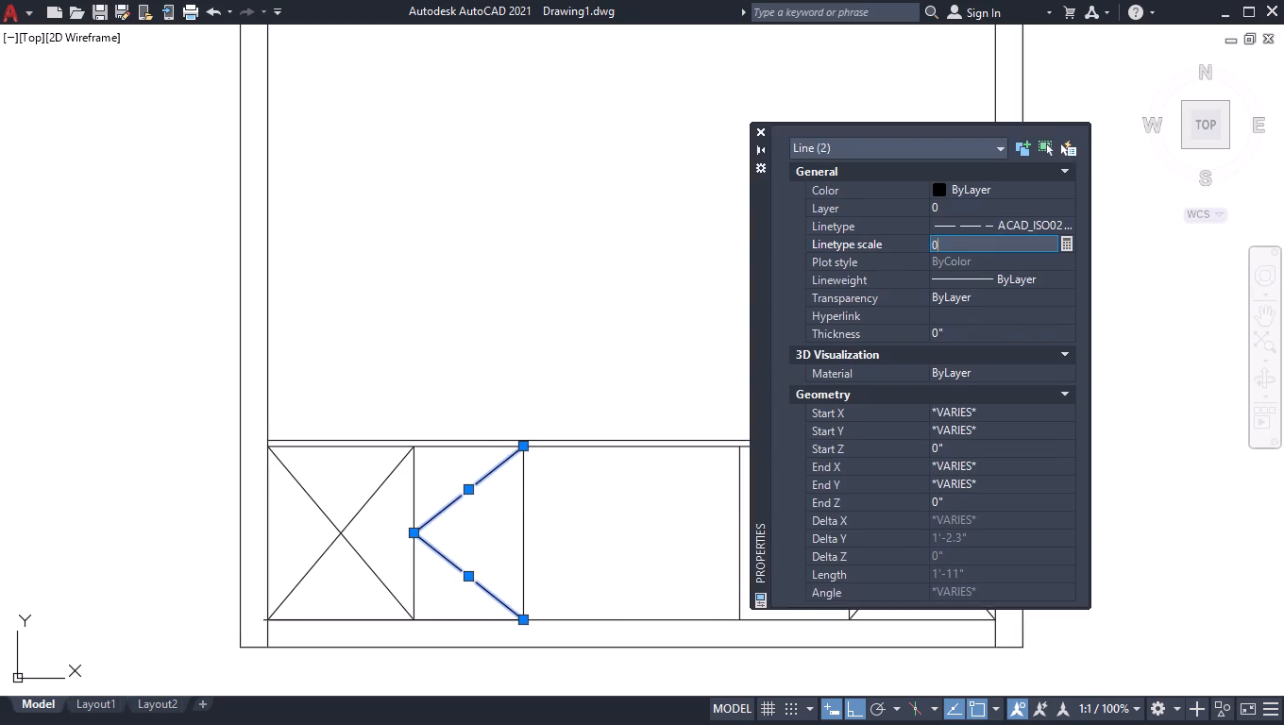
key("period")
key("1")
key("Return")
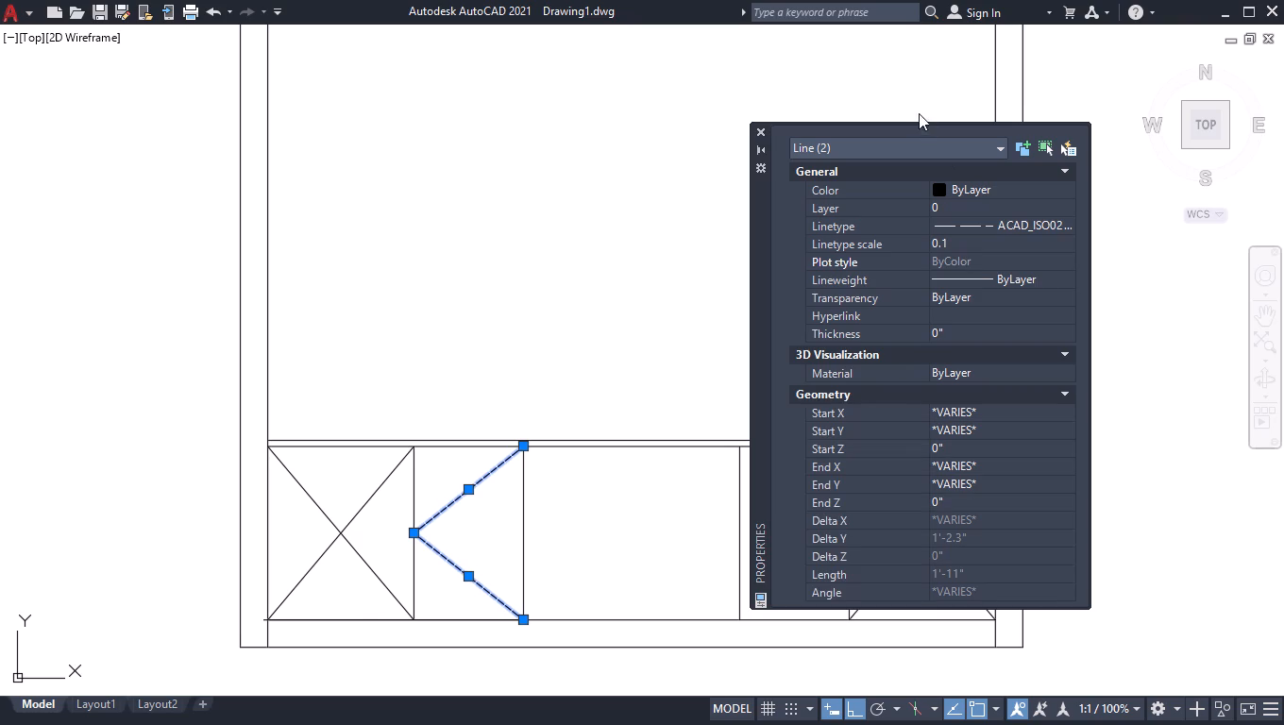
left_click(762, 127)
left_click(618, 321, "shift")
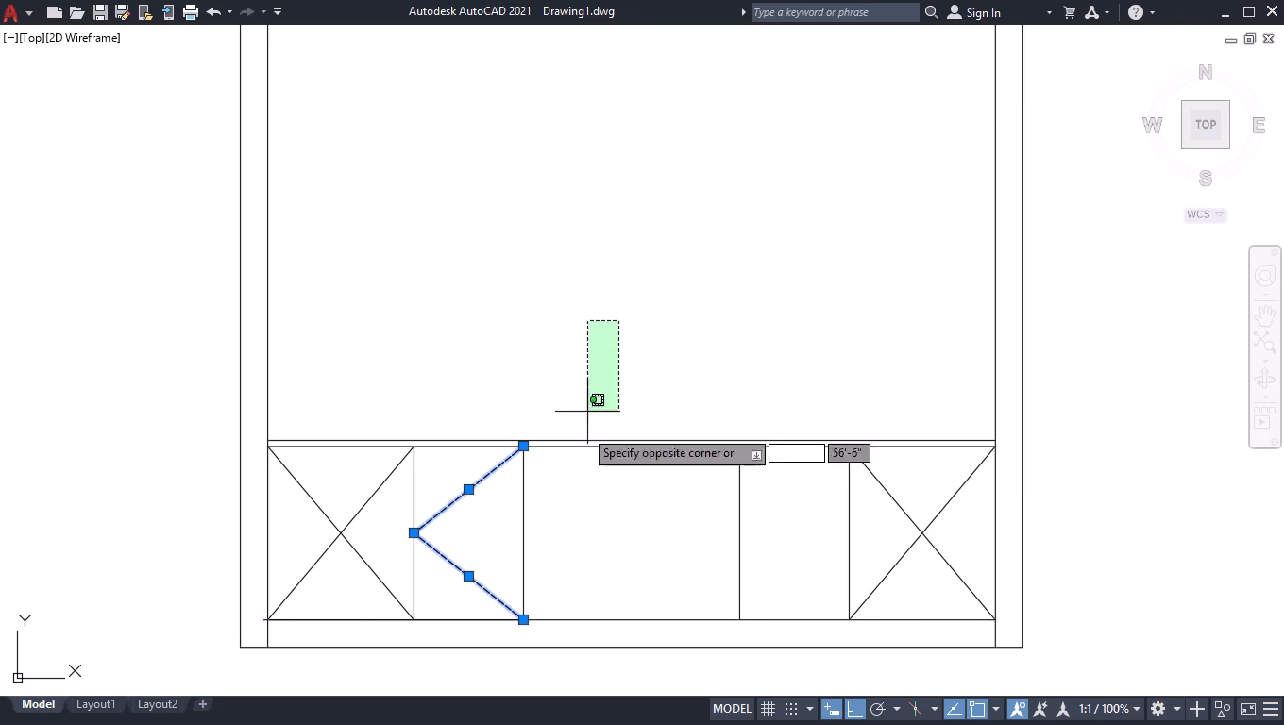
left_click(379, 659, "shift")
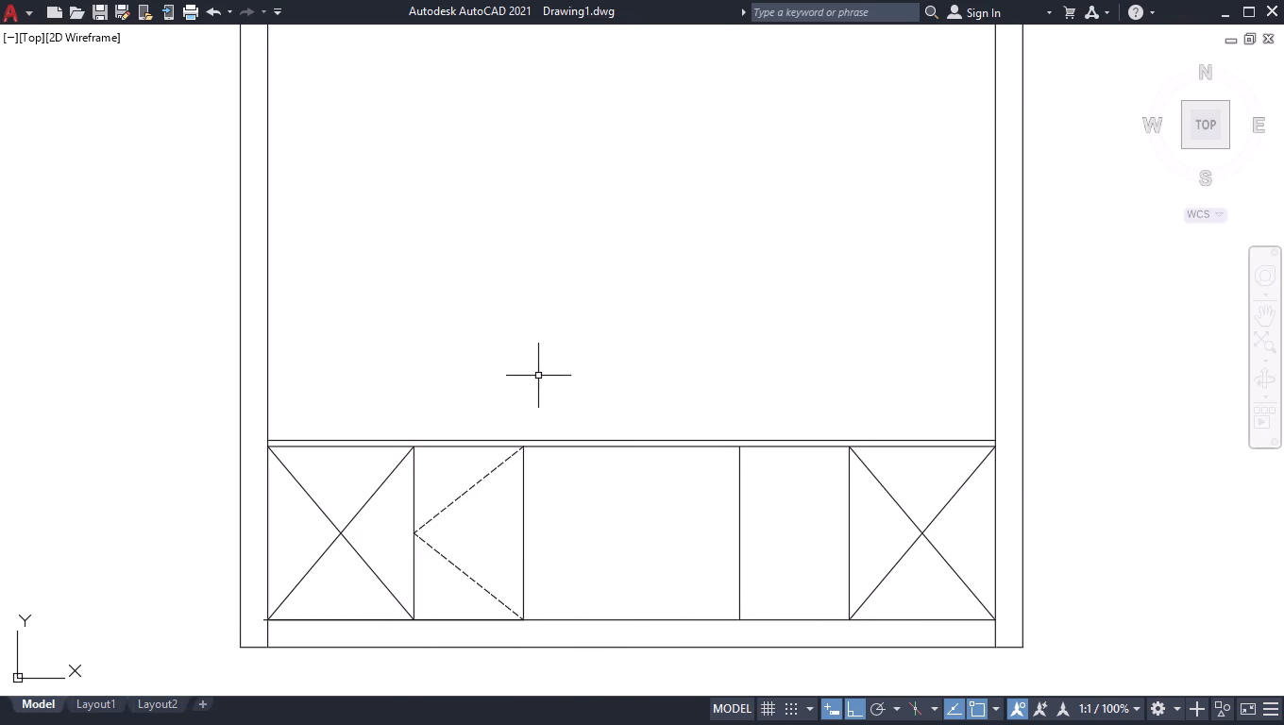
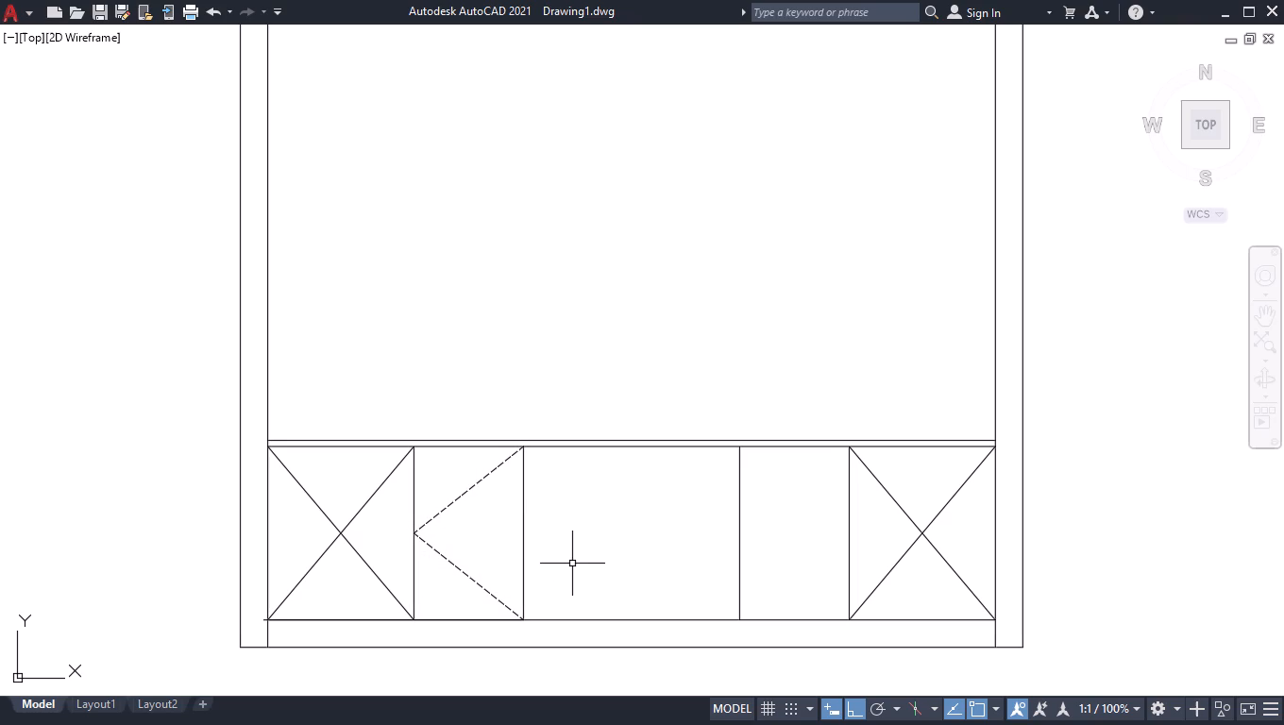
Copy the second compartment's right-hand divider line leftward from its bottom end to a point on the strip's bottom line inside that compartment.
type("CO")
key("Return")
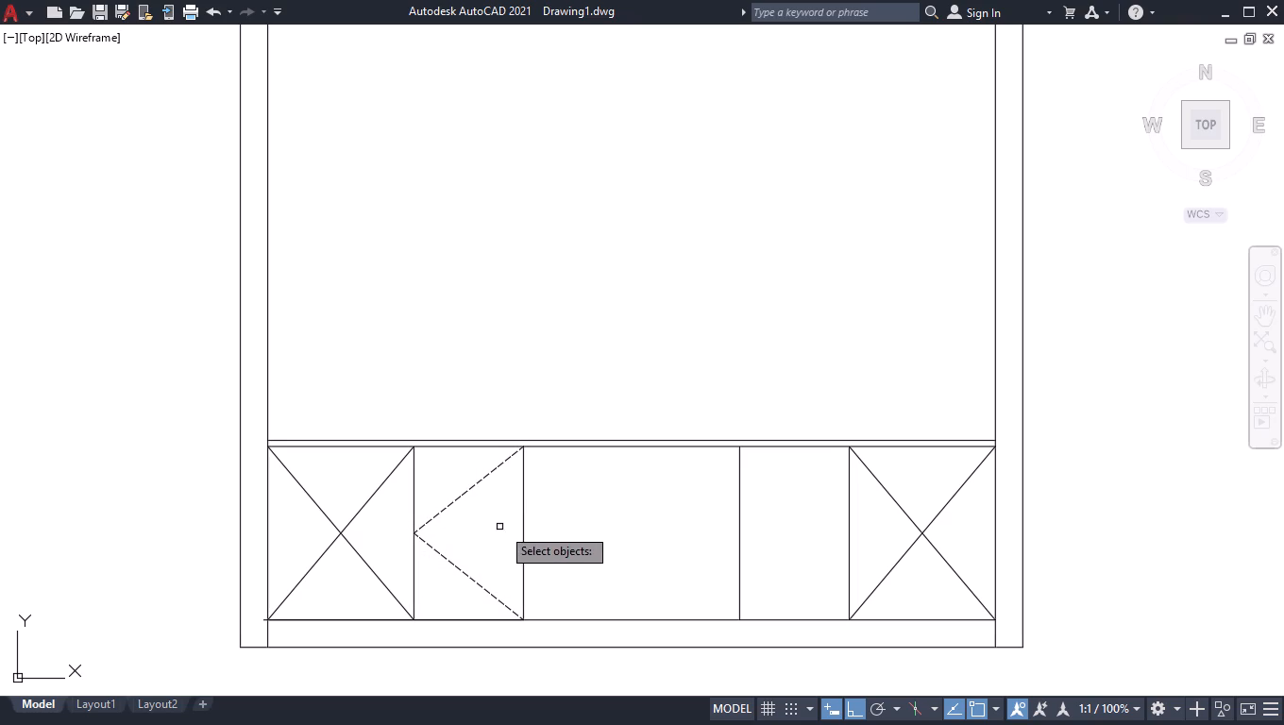
left_click(524, 515)
key("Return")
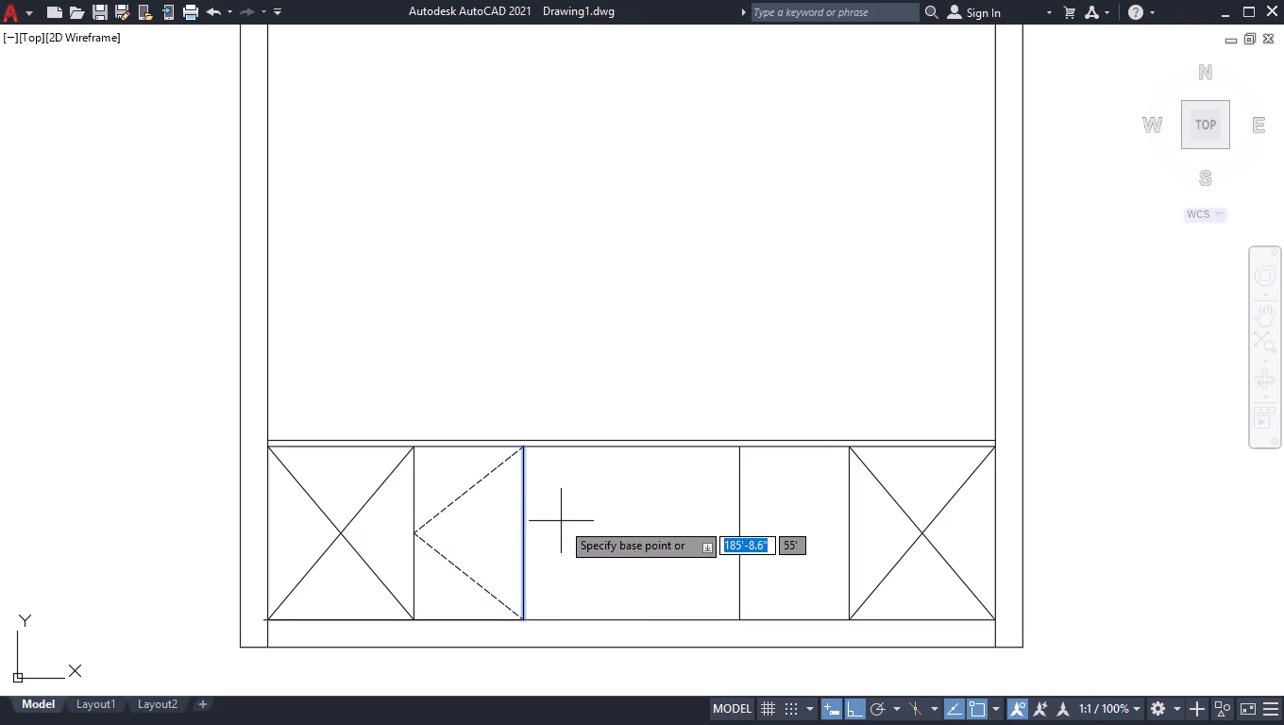
left_click(521, 619)
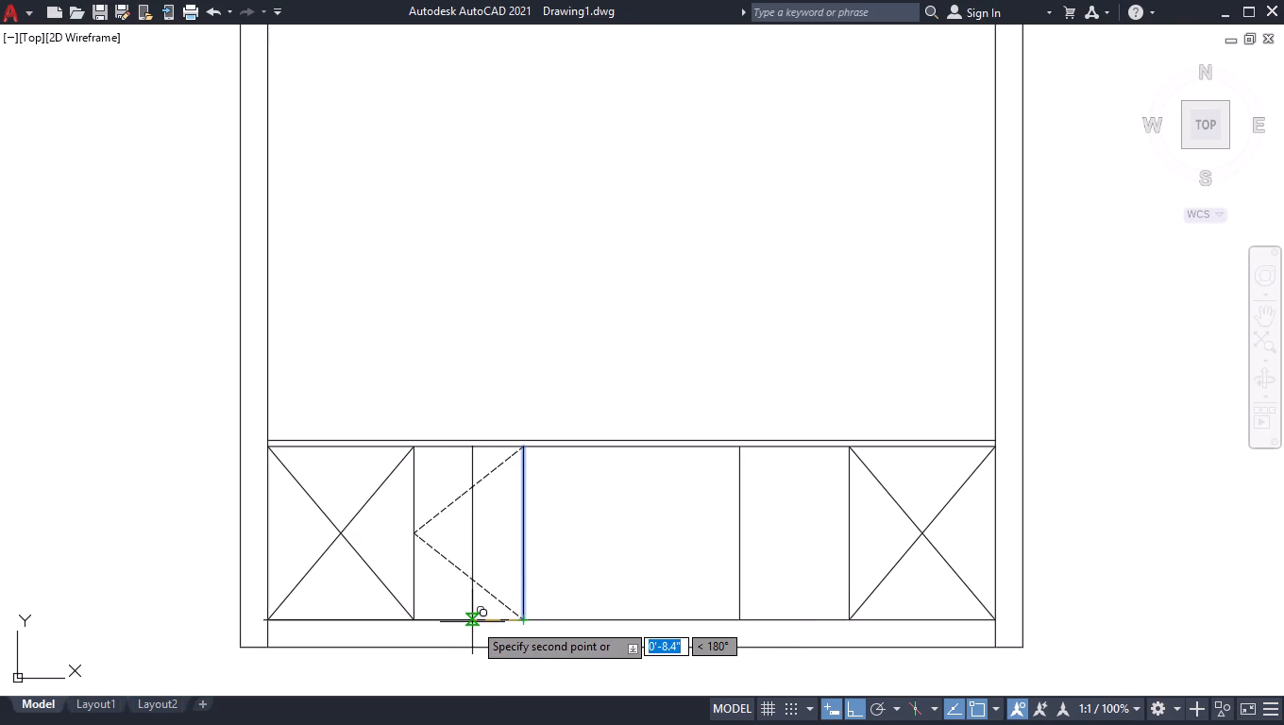
left_click(482, 624)
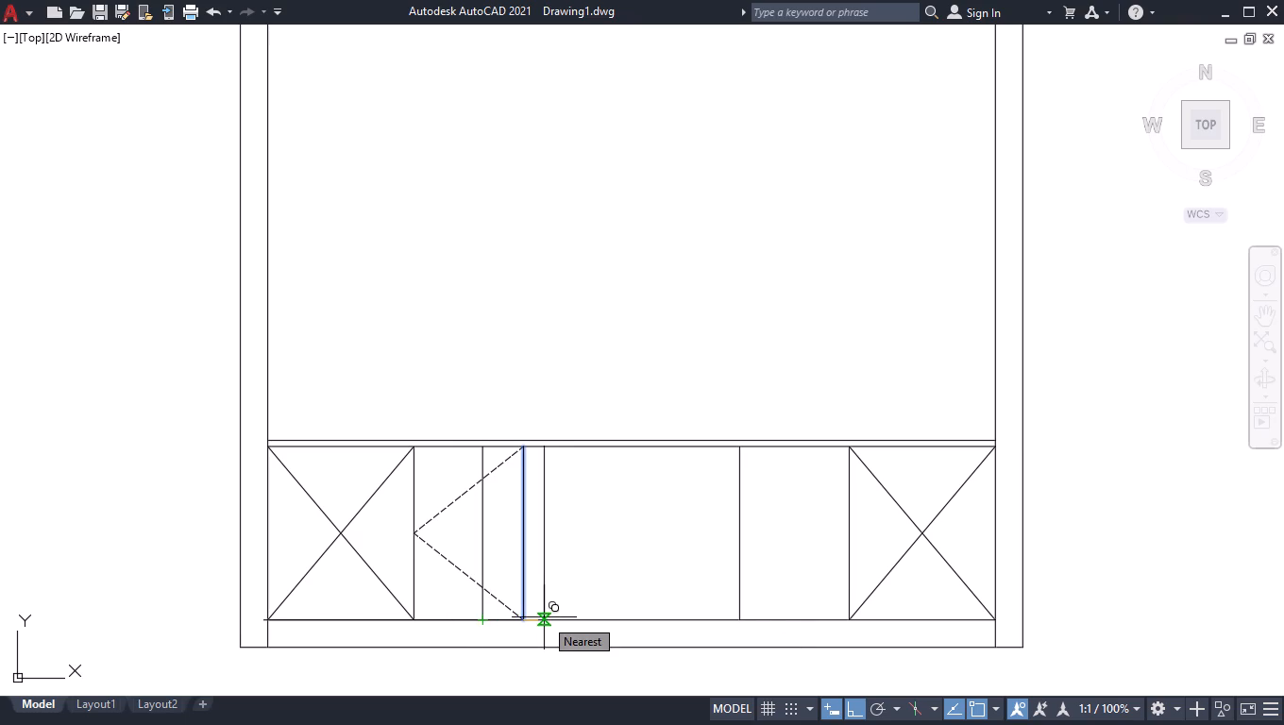
key("Return")
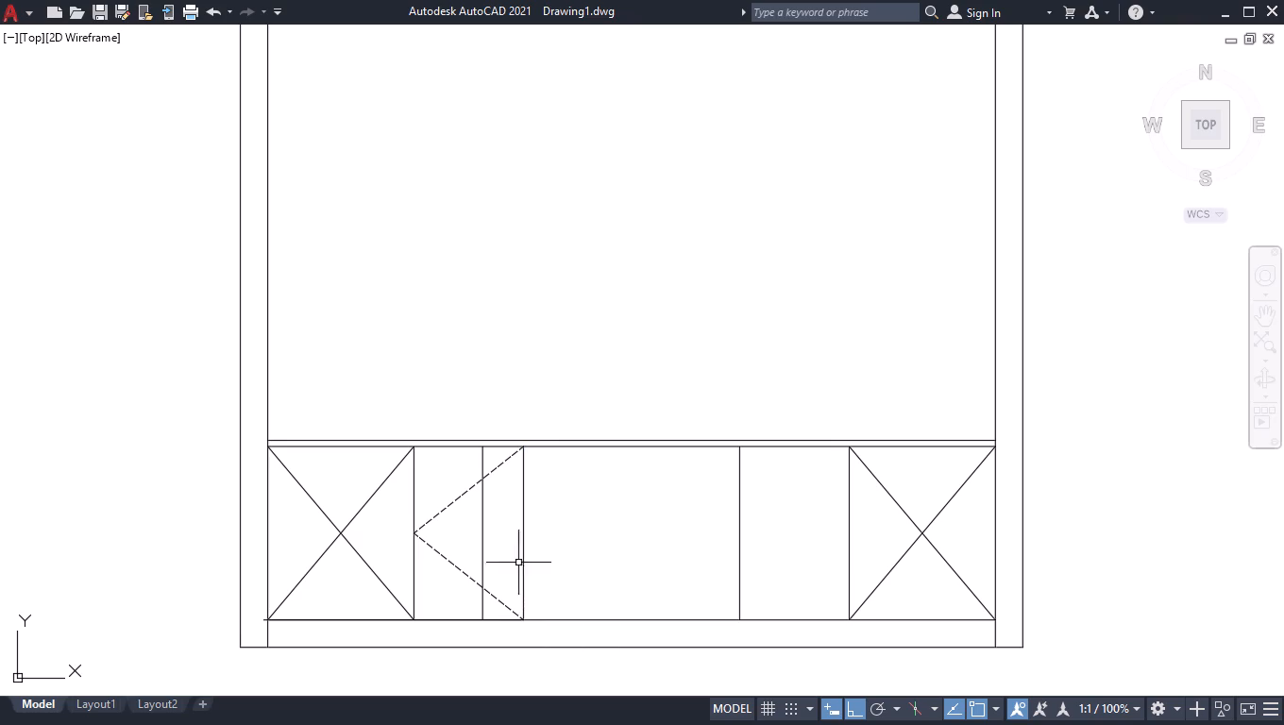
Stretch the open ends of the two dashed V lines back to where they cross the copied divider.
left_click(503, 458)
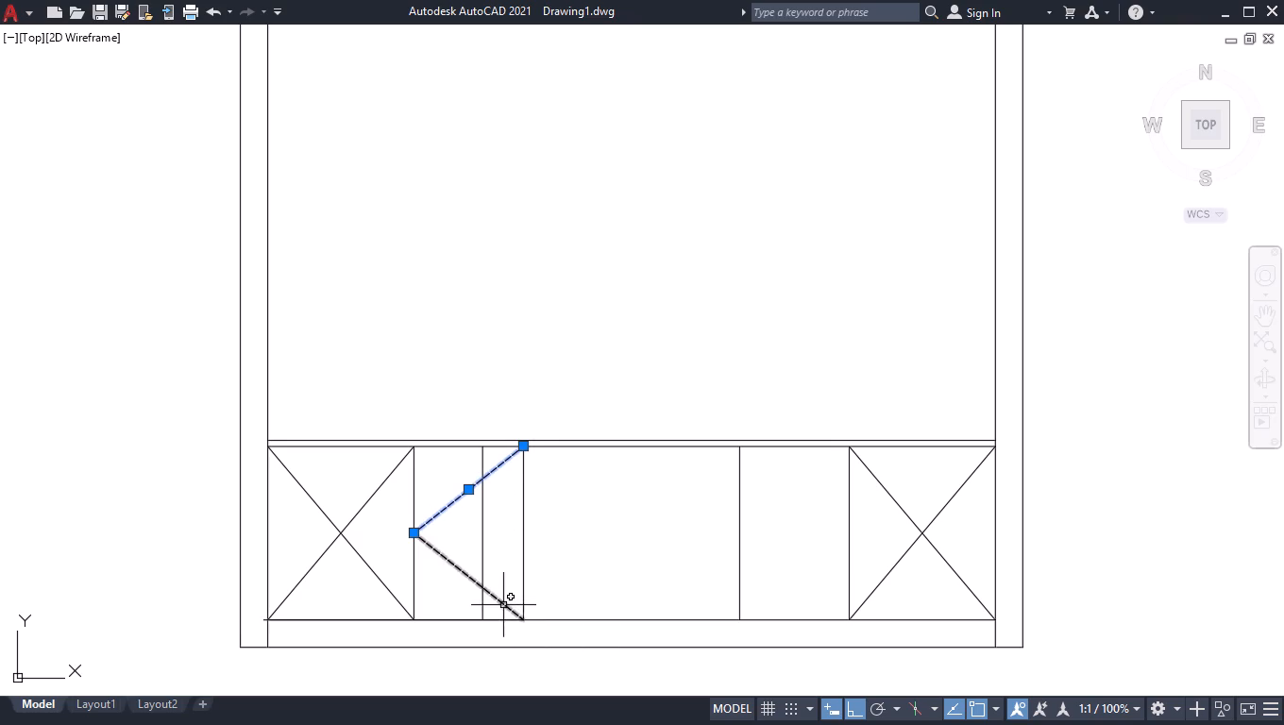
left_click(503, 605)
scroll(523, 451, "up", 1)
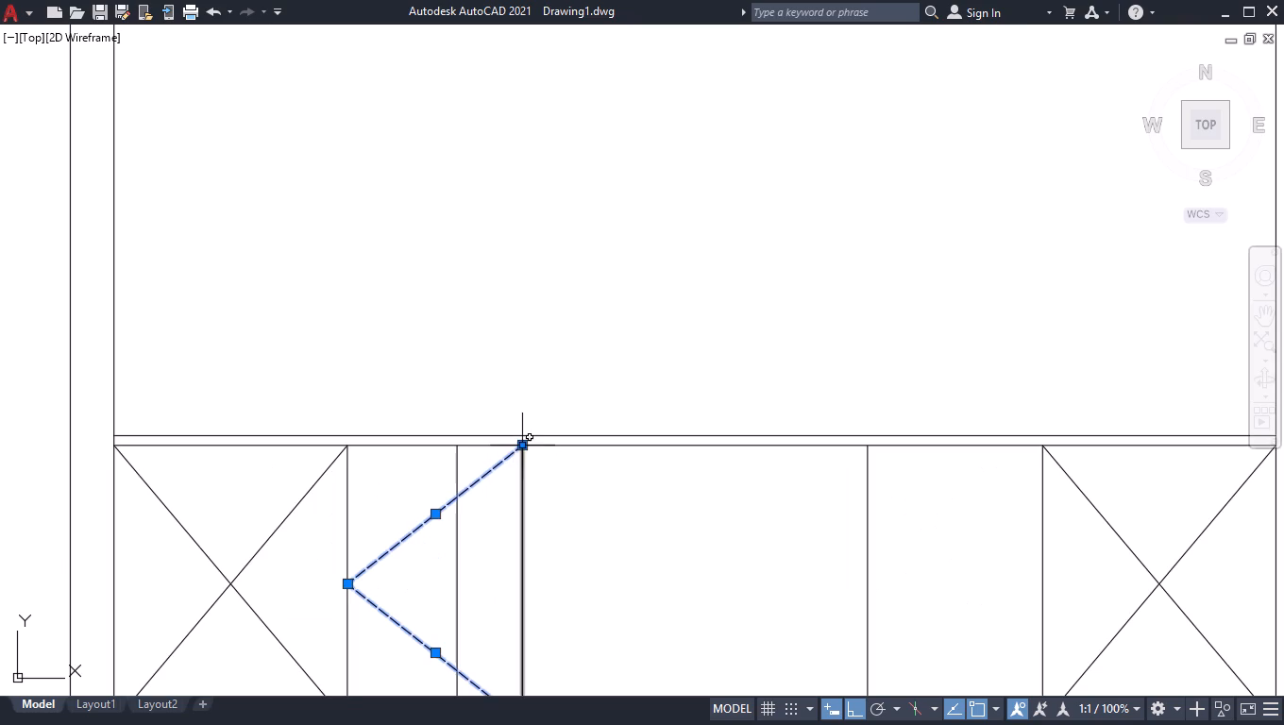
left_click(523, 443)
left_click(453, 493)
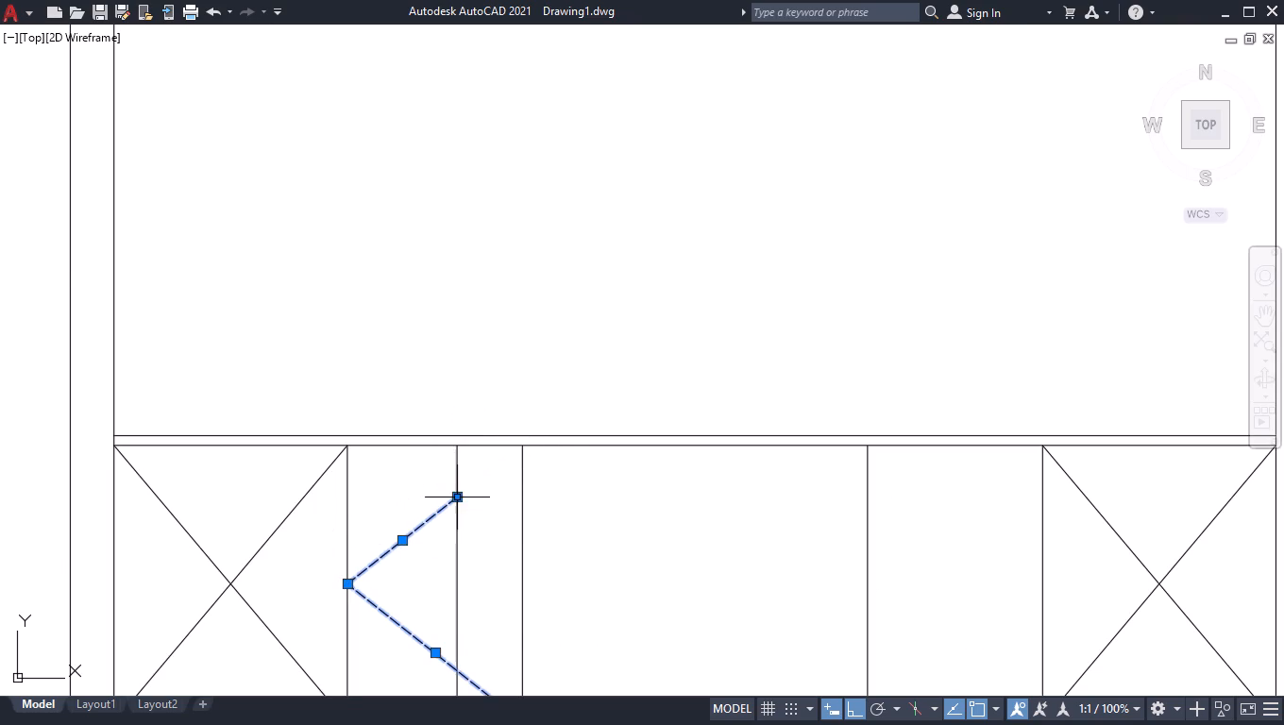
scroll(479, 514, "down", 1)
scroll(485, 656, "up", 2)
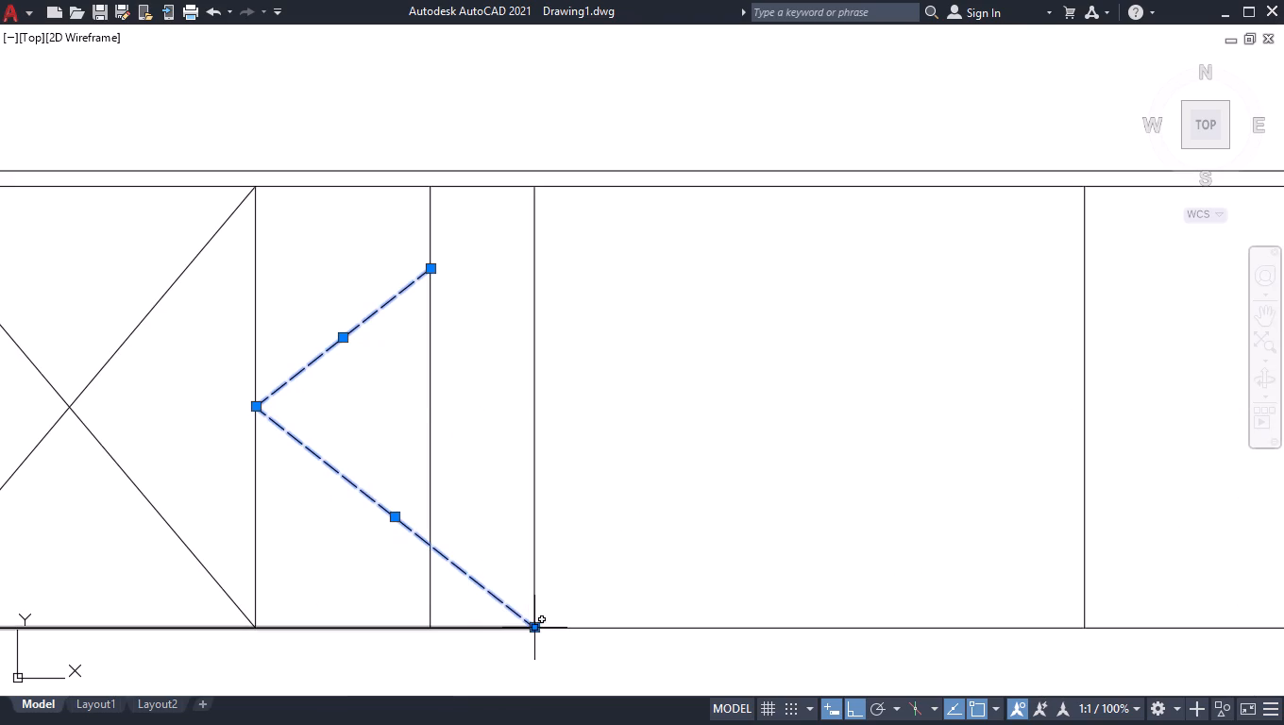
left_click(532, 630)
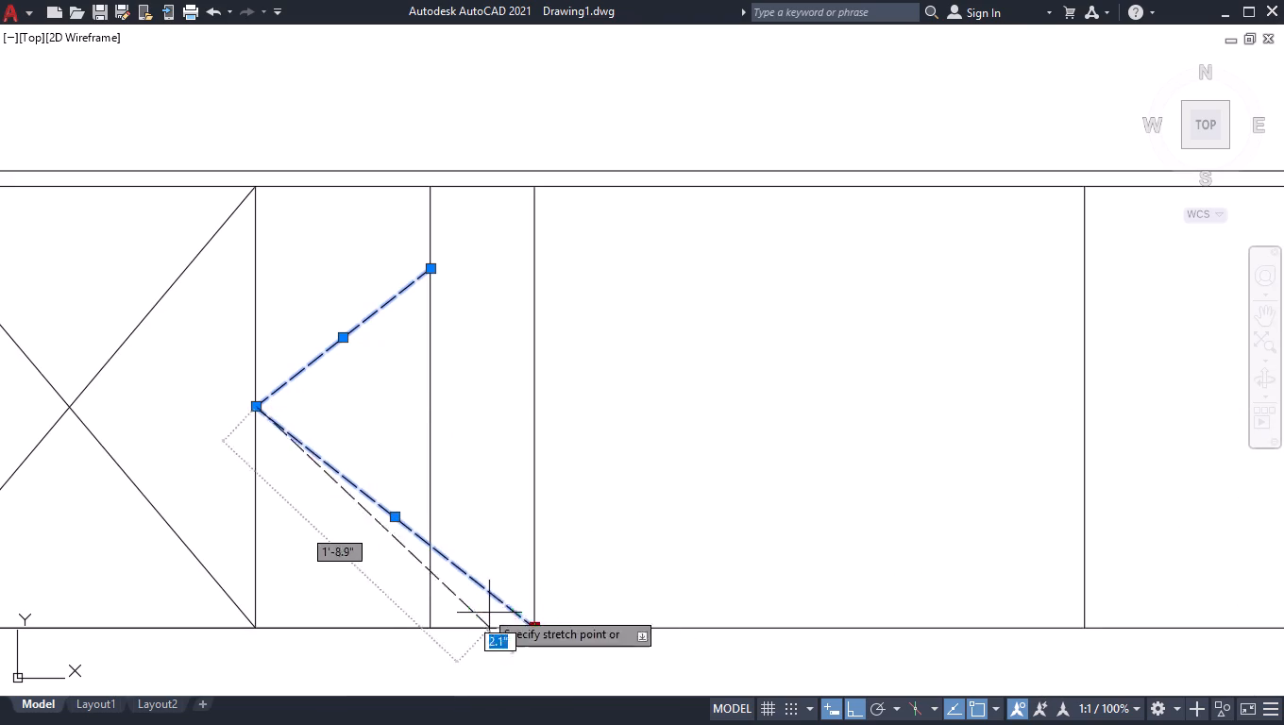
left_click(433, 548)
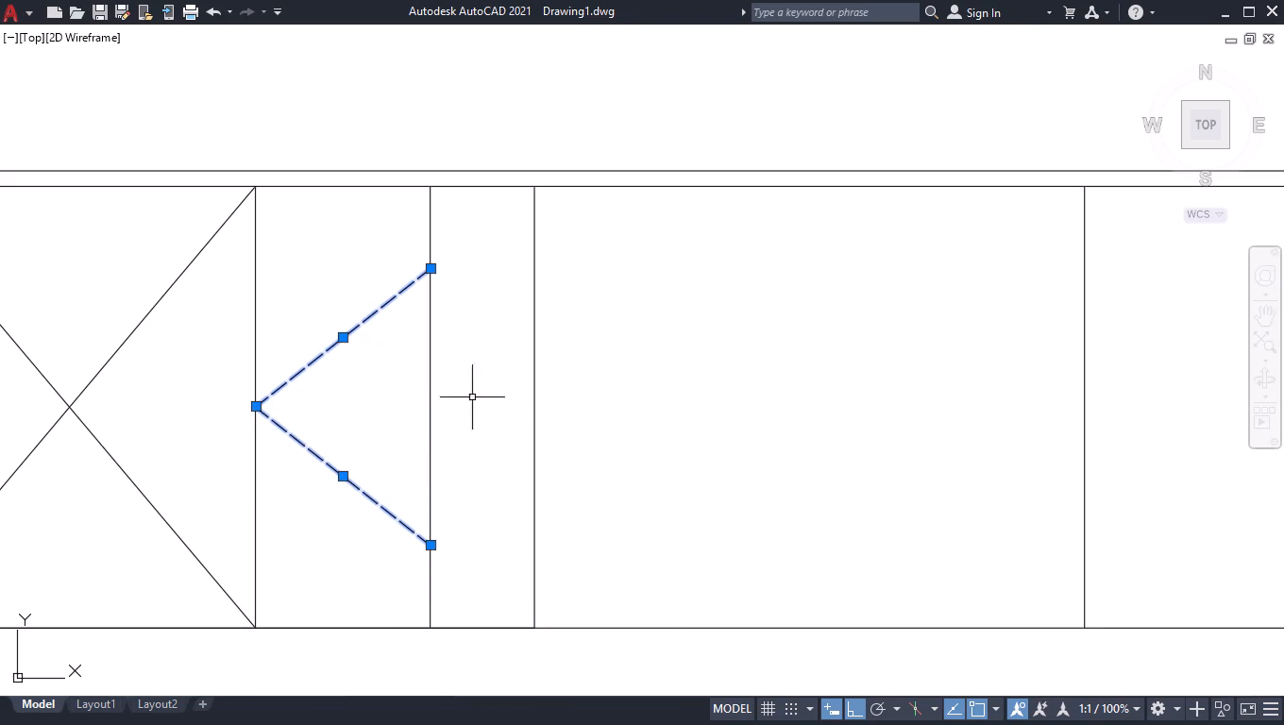
Stretch the upper dashed V line's open end to the copied divider's top end and the lower one to its bottom end.
scroll(481, 364, "down", 1)
left_click(448, 307)
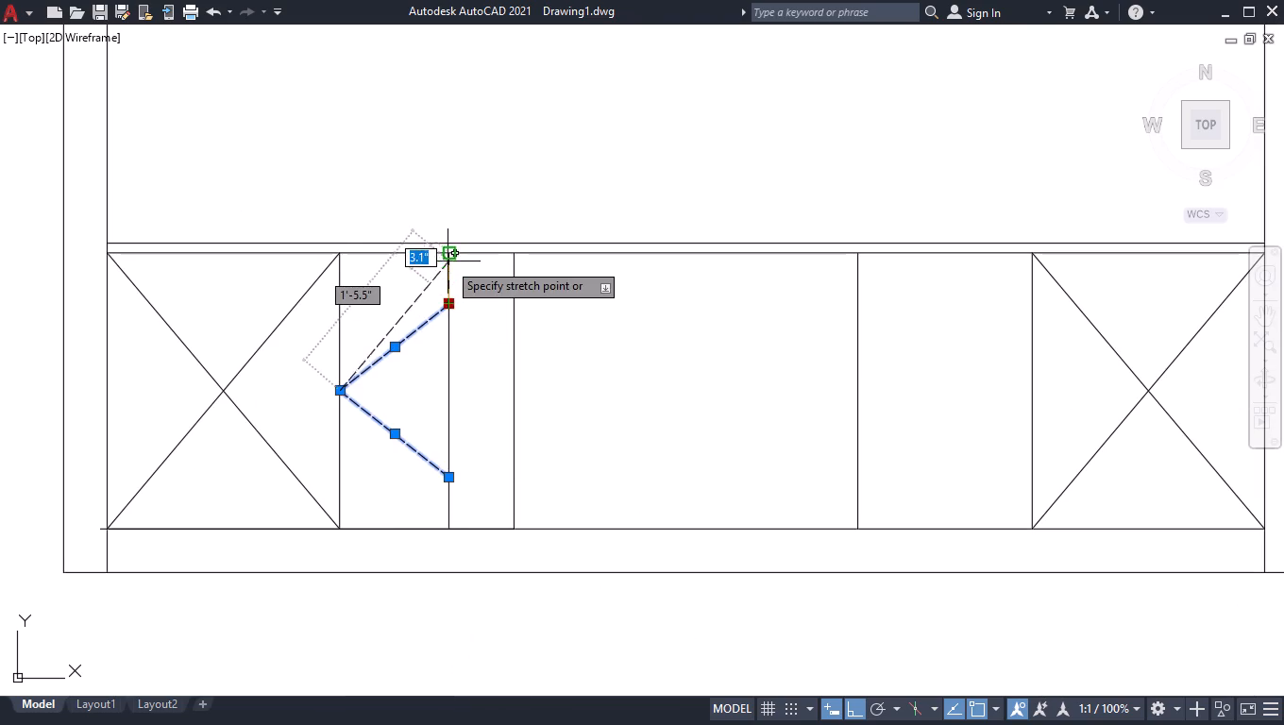
left_click(448, 260)
left_click(451, 471)
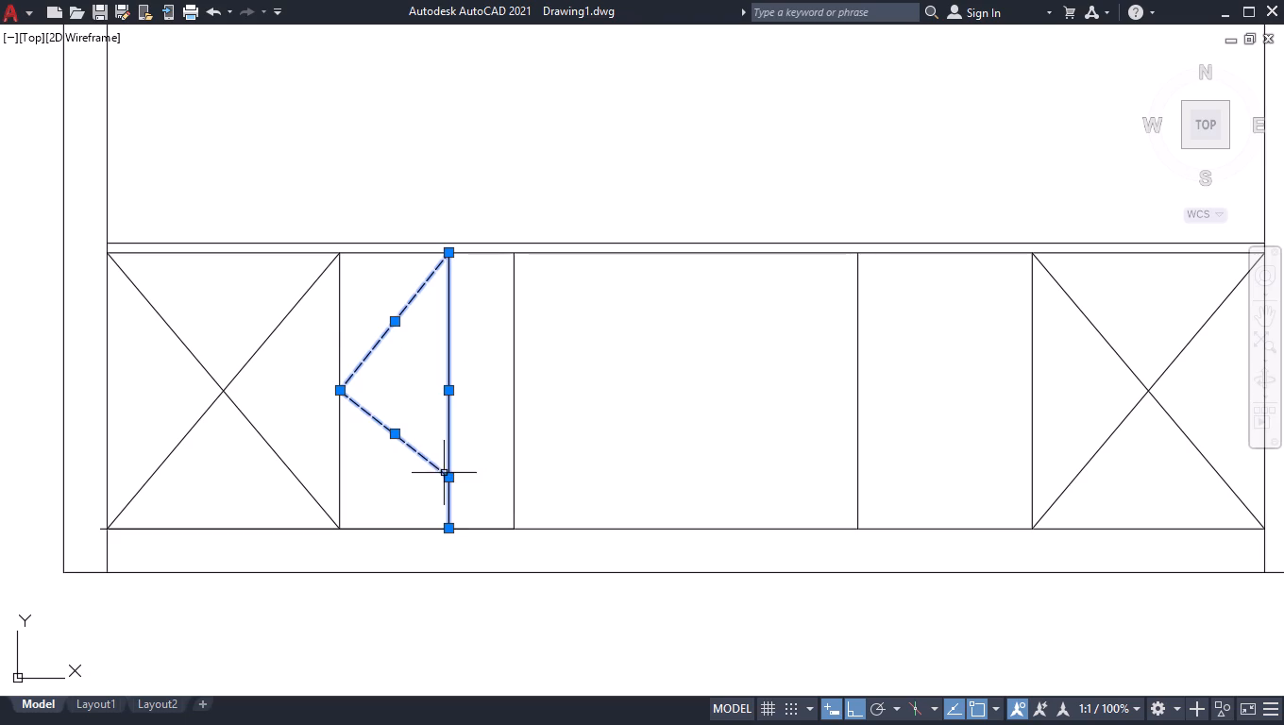
left_click(475, 365, "shift")
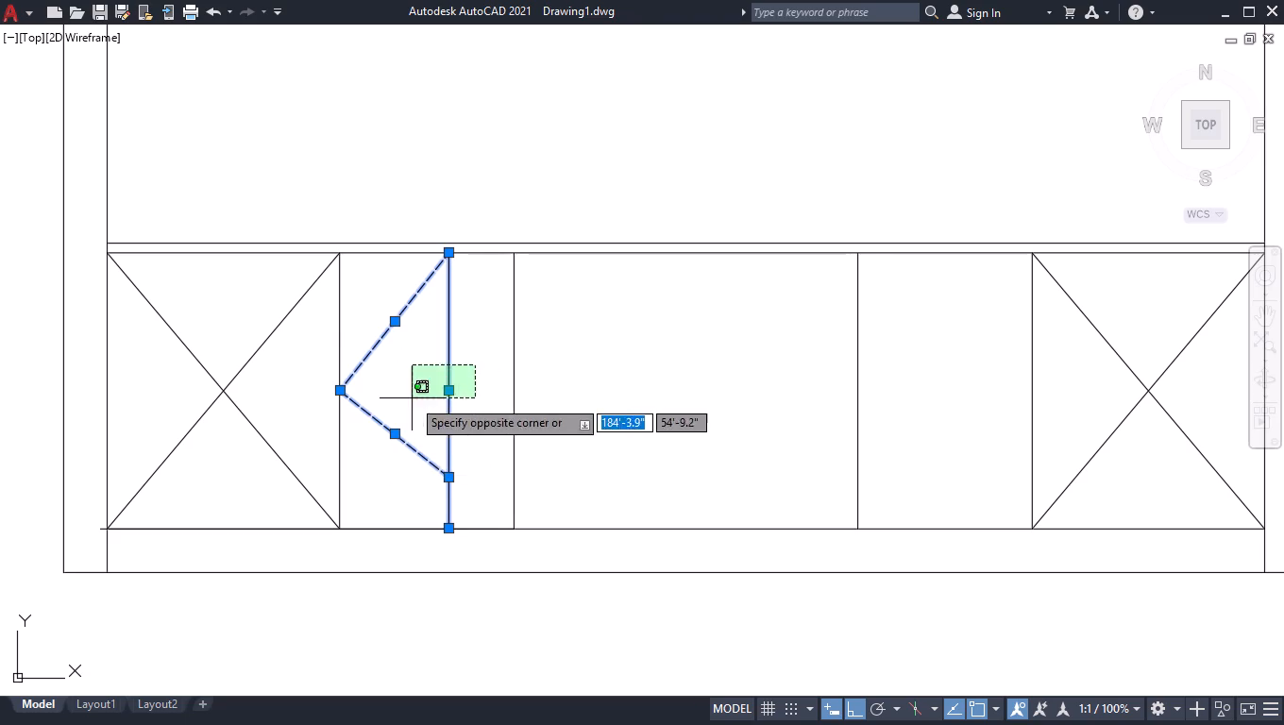
left_click(412, 398, "shift")
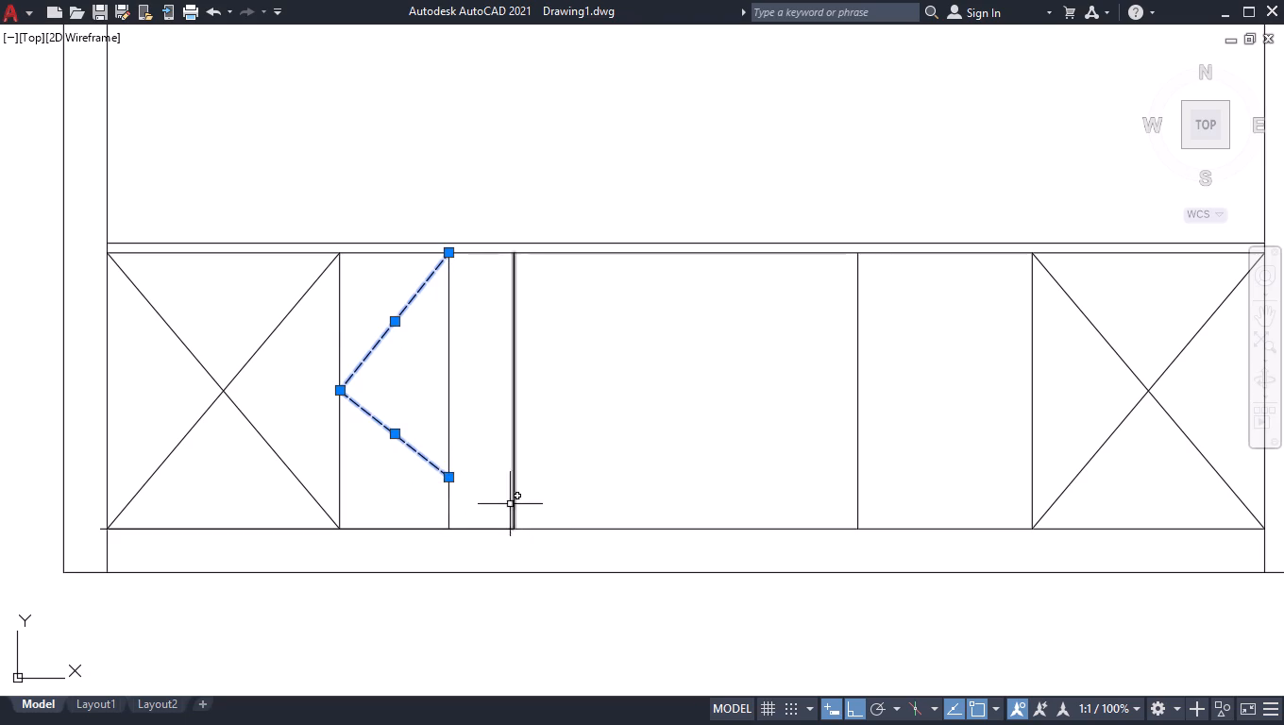
left_click(452, 474)
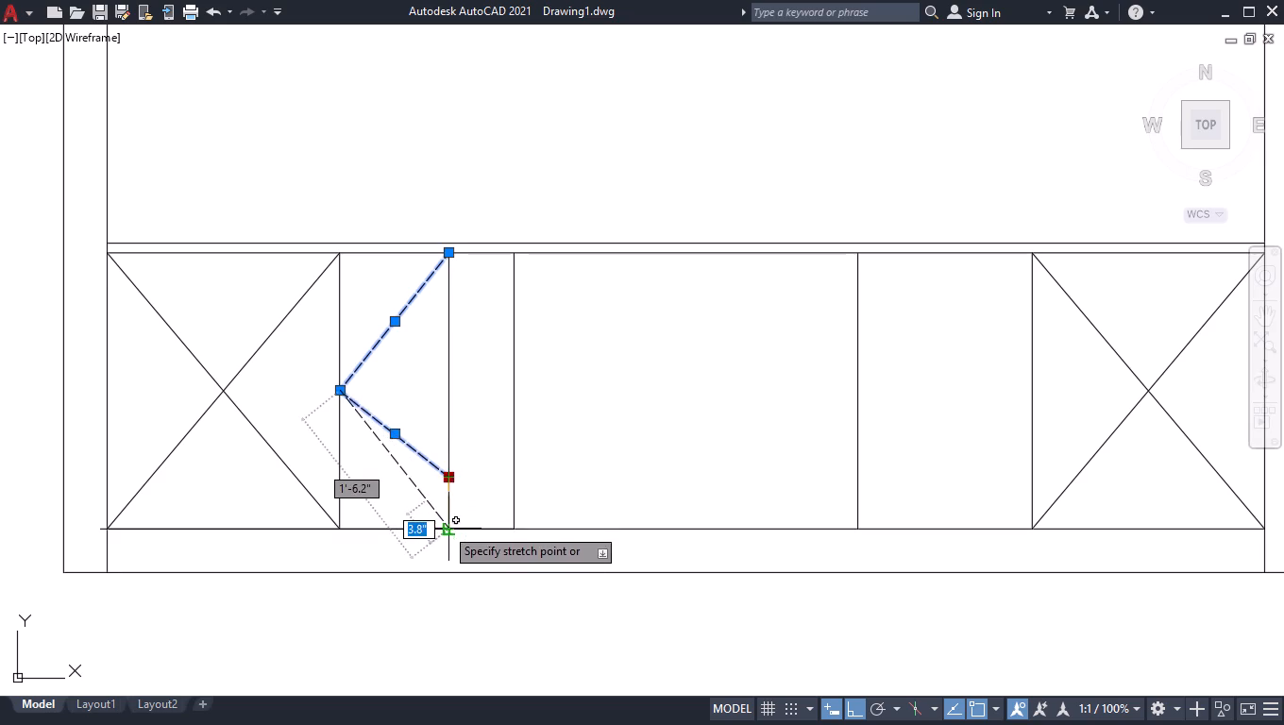
left_click(447, 529)
left_click(488, 200, "shift")
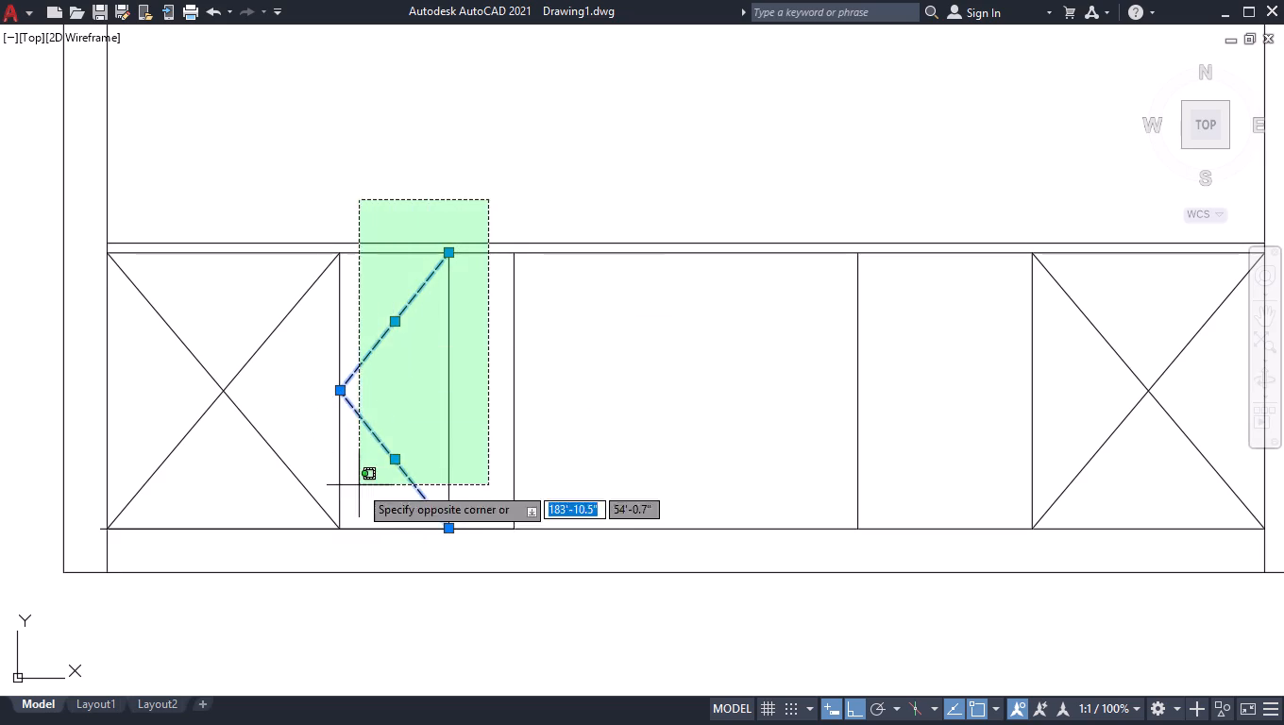
left_click_drag(358, 494, 363, 485, "shift")
Break the strip's inner top line at a point at the inner top corner of each of the two X-marked compartments.
scroll(635, 393, "down", 2)
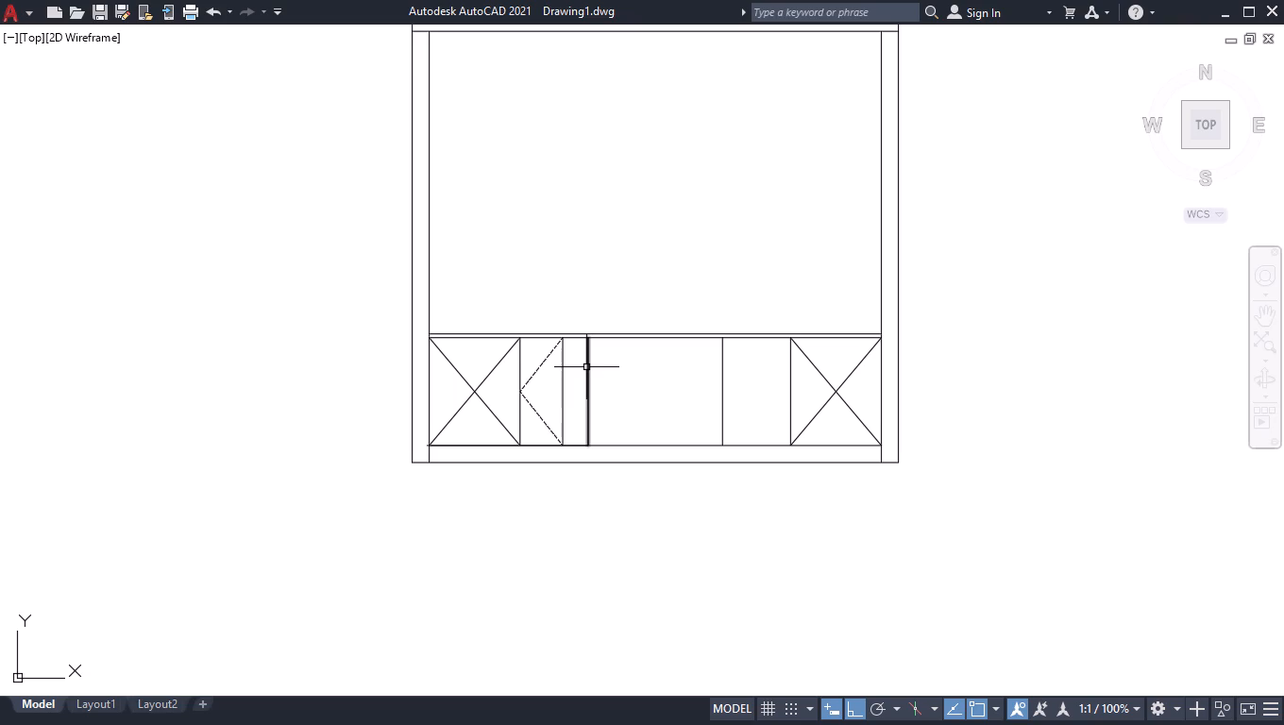
key("b")
key("r")
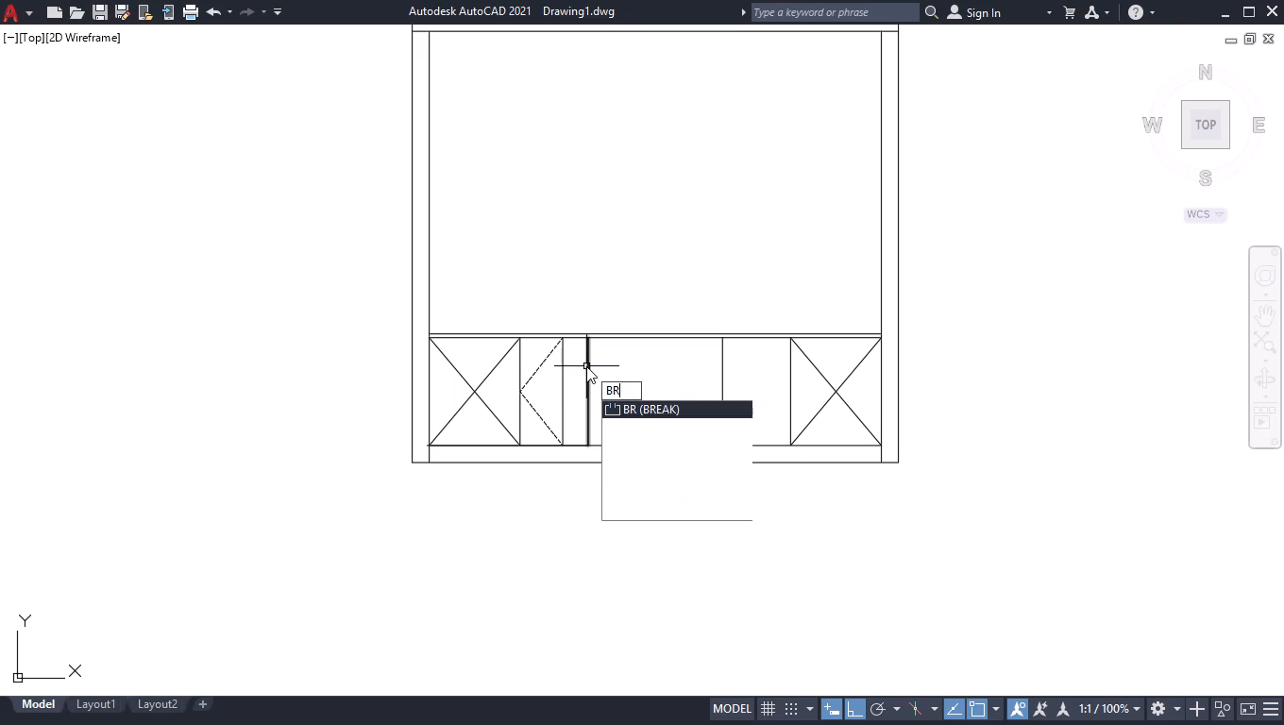
key("Down")
key("Return")
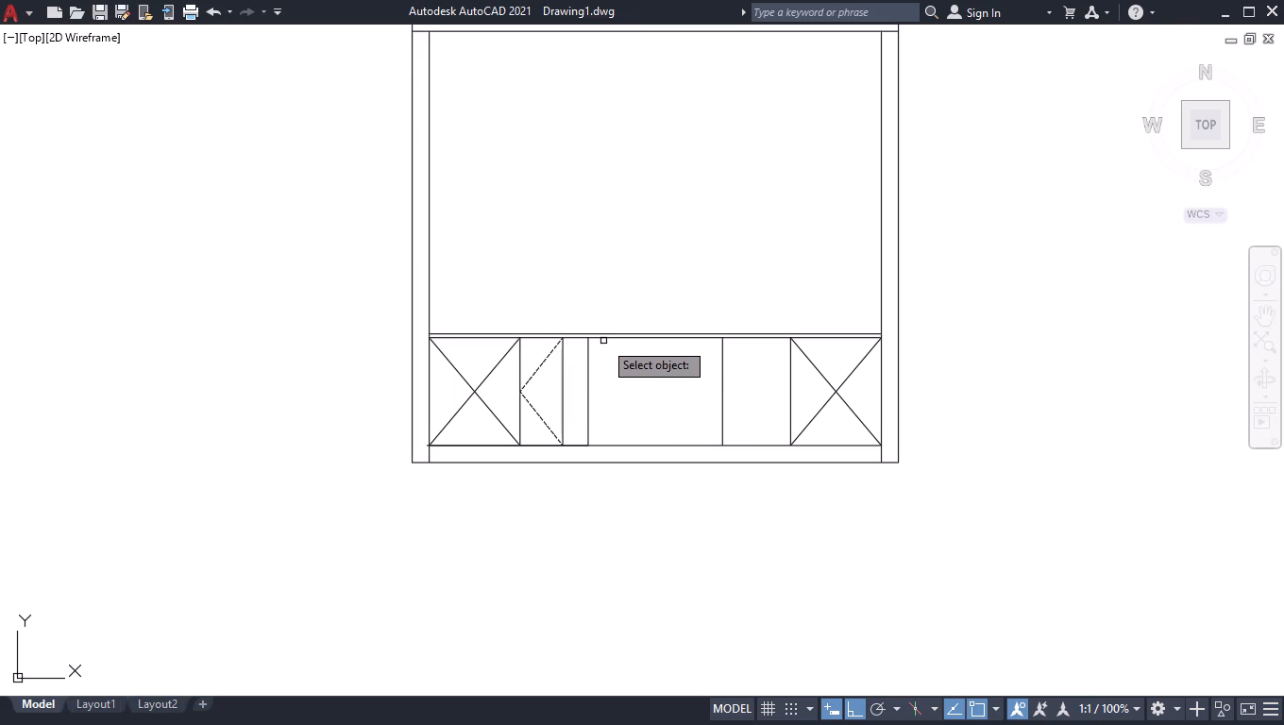
scroll(606, 342, "up", 1)
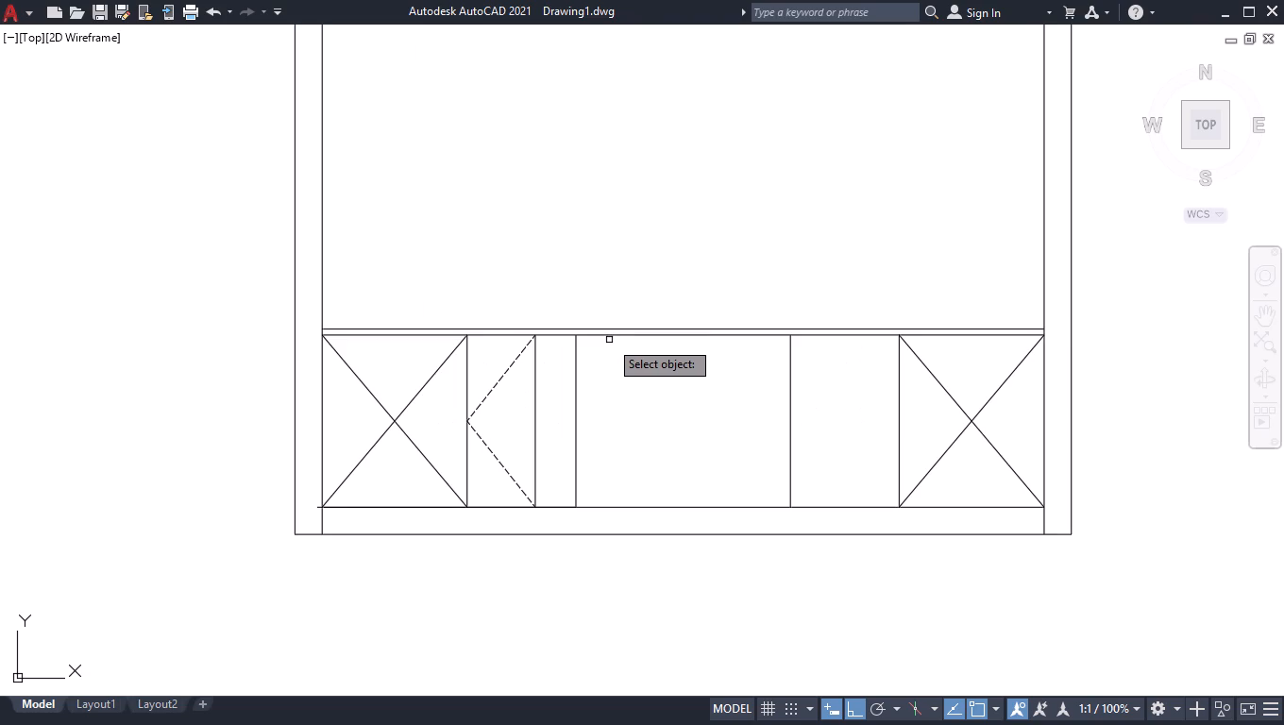
left_click(615, 335)
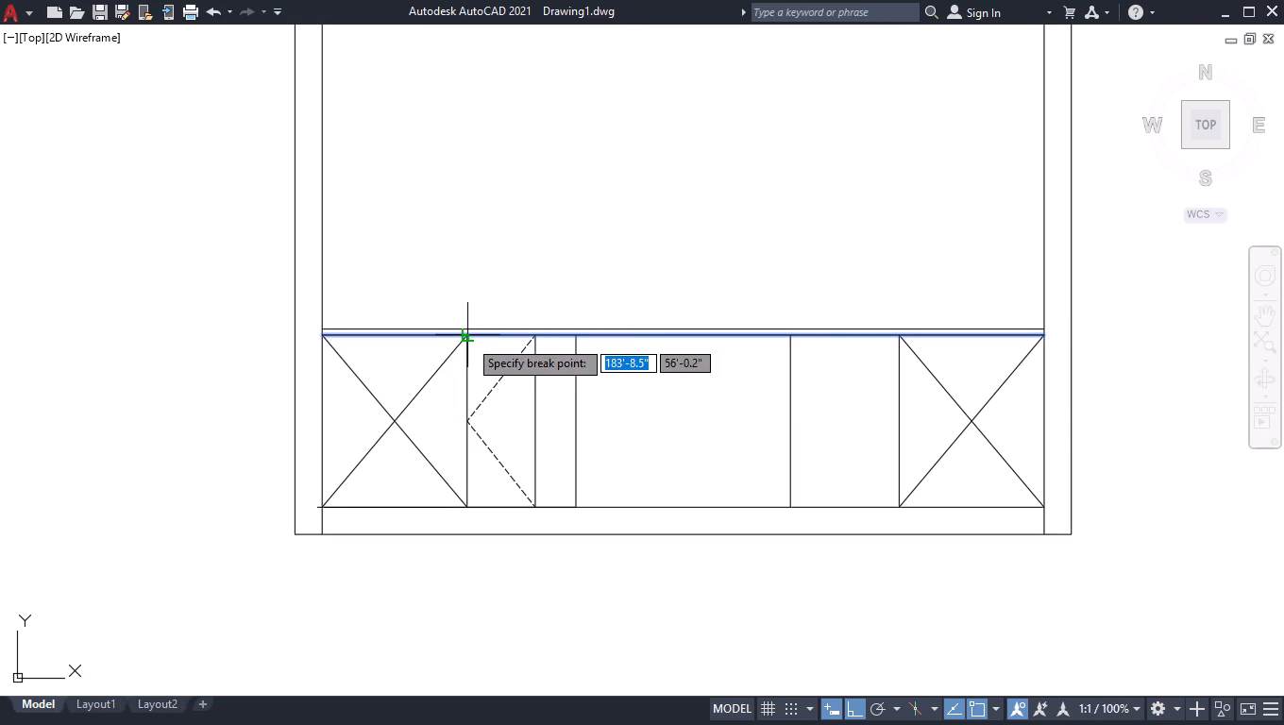
left_click(466, 339)
key("space")
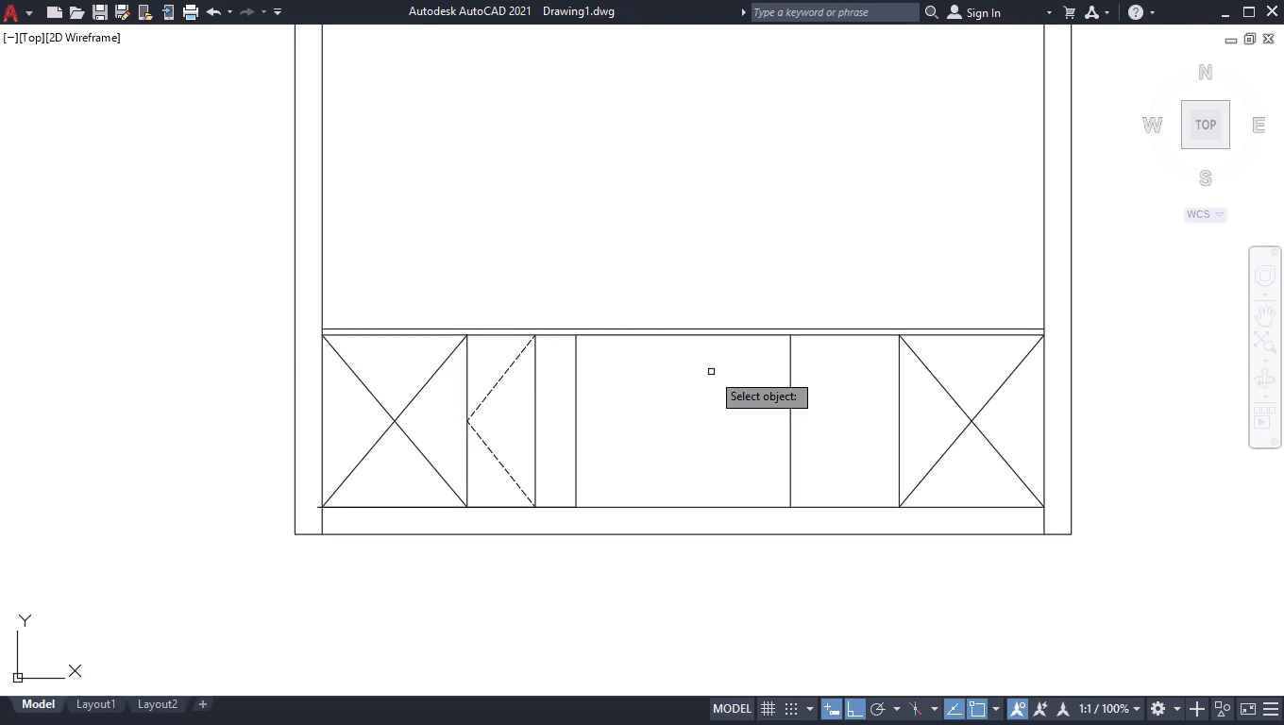
left_click(776, 335)
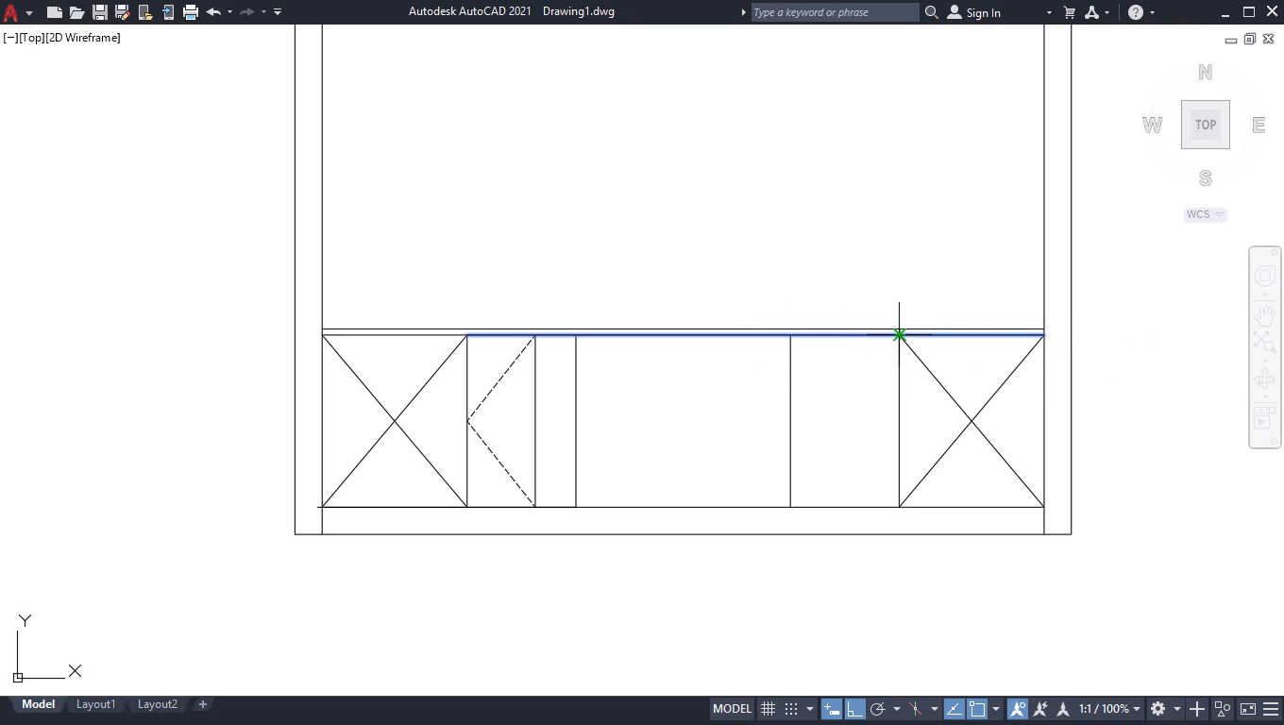
left_click(896, 333)
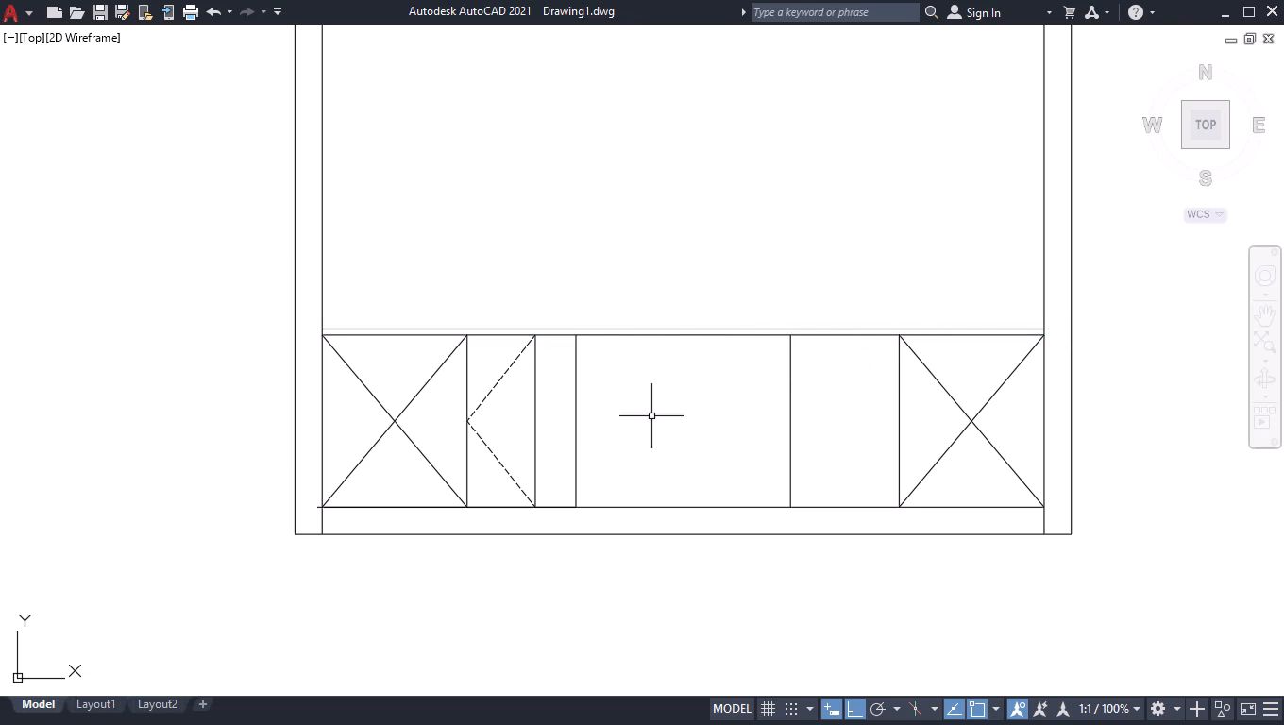
Break the middle segment of the strip's top line at the top ends of the wide central compartment's two side dividers.
key("space")
left_click(603, 336)
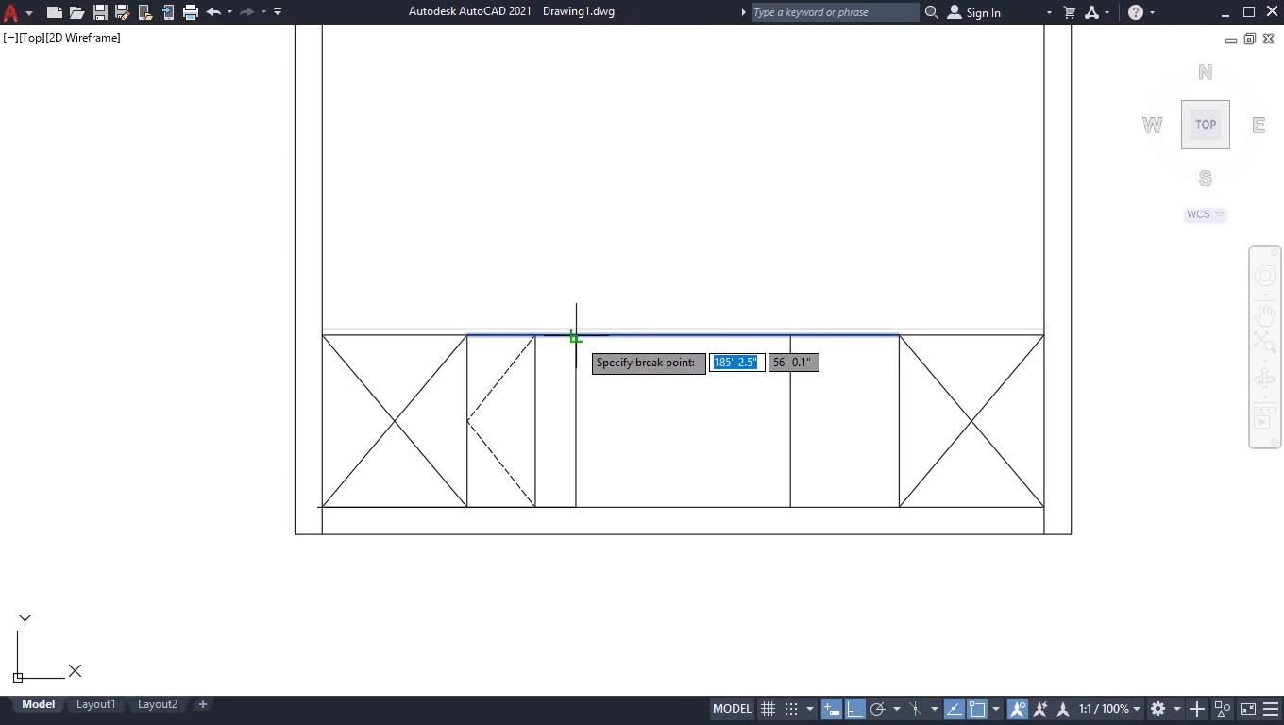
left_click(577, 338)
key("space")
left_click(728, 335)
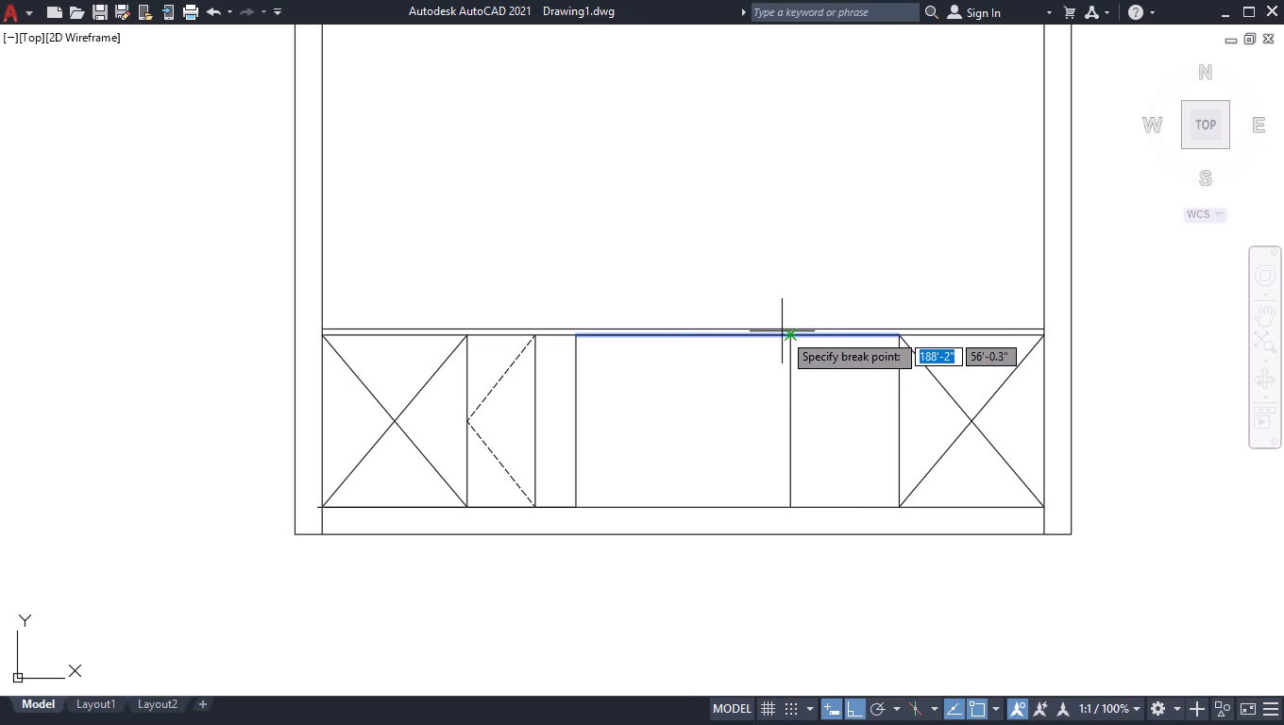
left_click(790, 338)
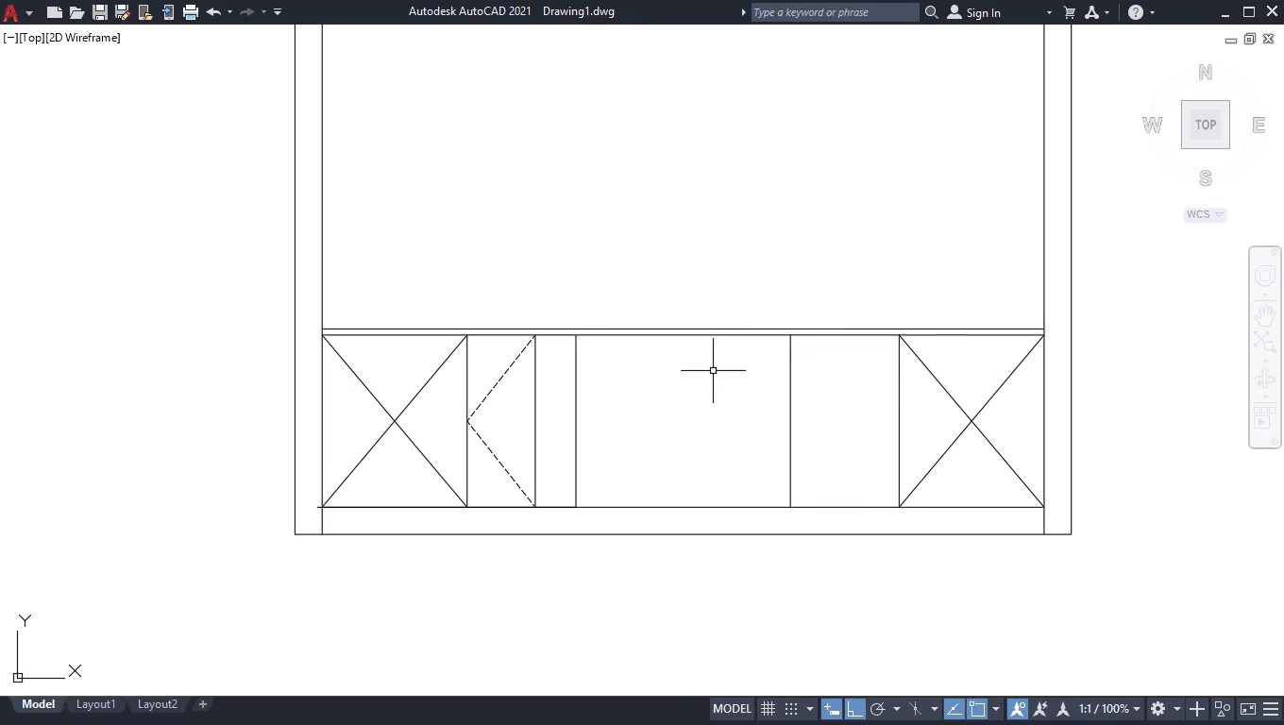
Offset the central compartment's top edge 1" downward into the compartment.
type("OFF")
key("Return")
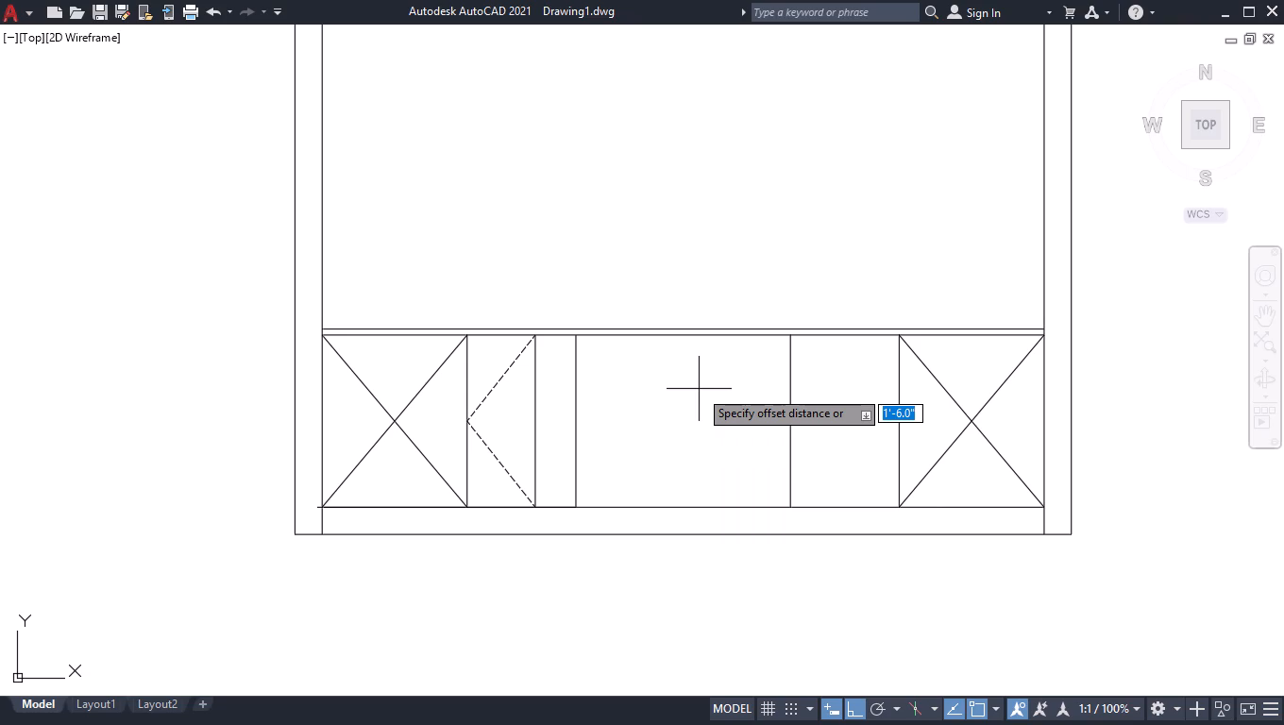
key("1")
key("Return")
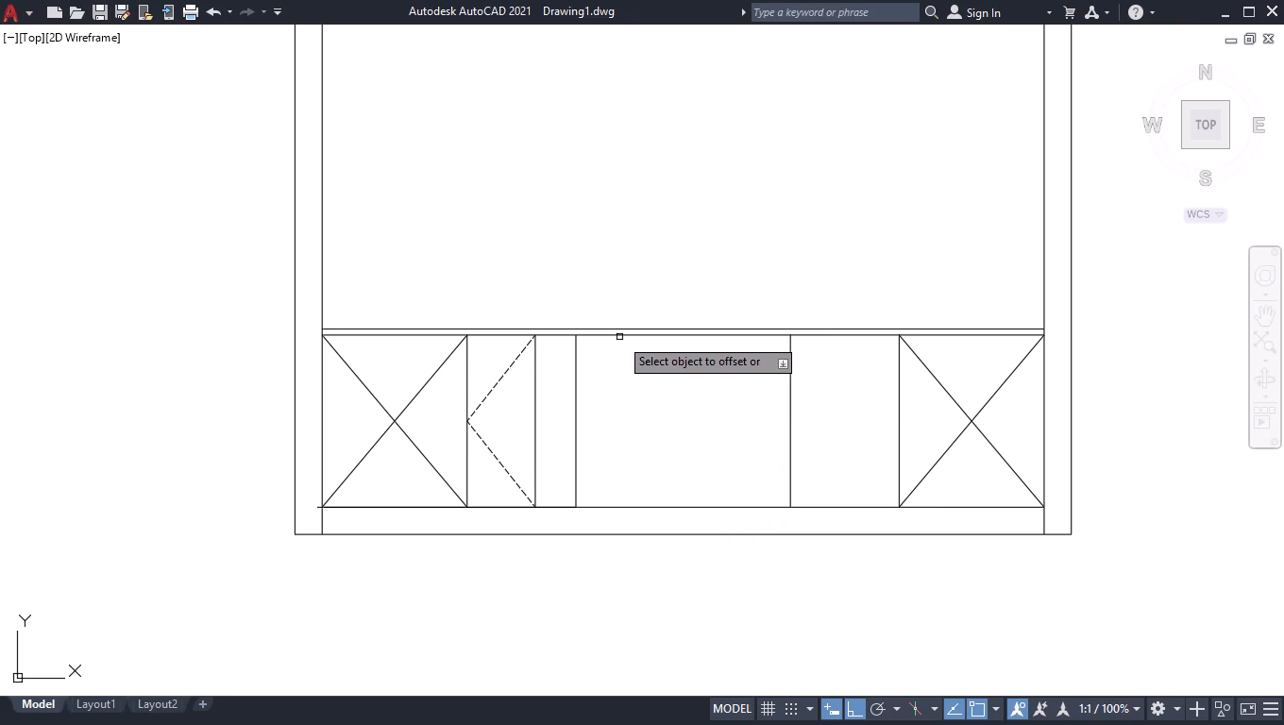
left_click(619, 337)
left_click(630, 371)
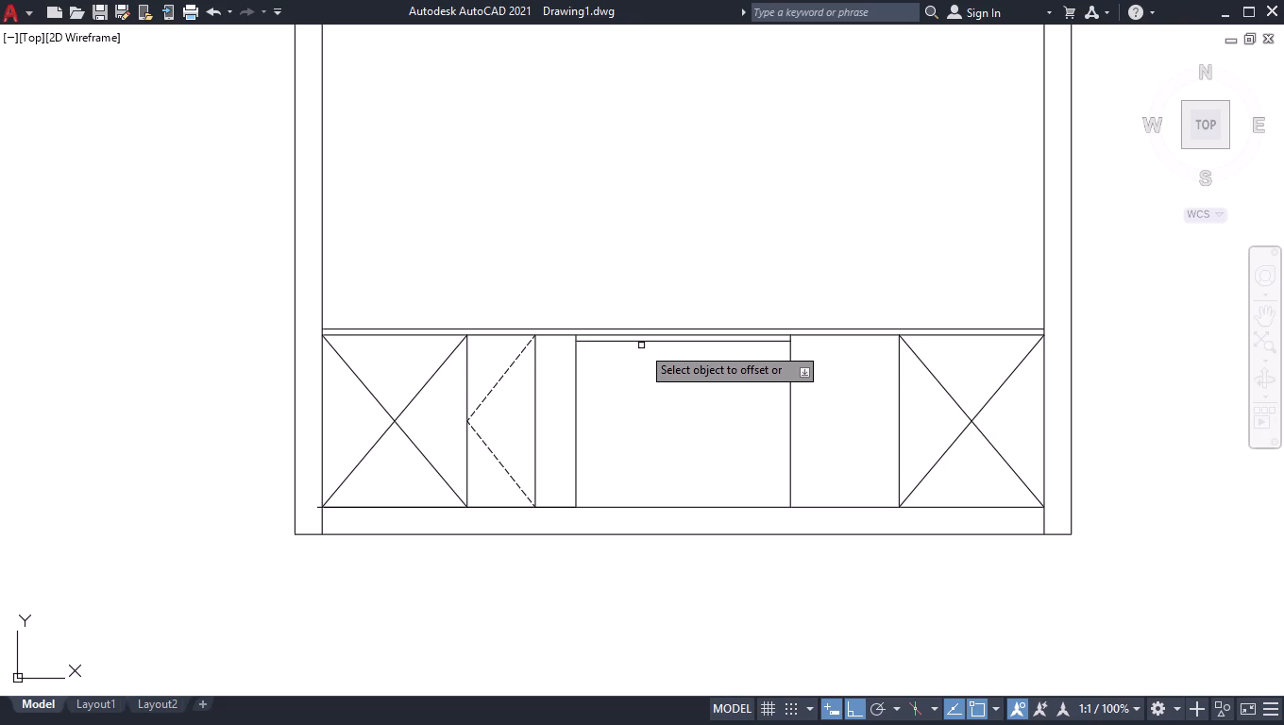
Offset the new horizontal line below the central compartment's top edge 6" downward.
left_click(639, 340)
key("6")
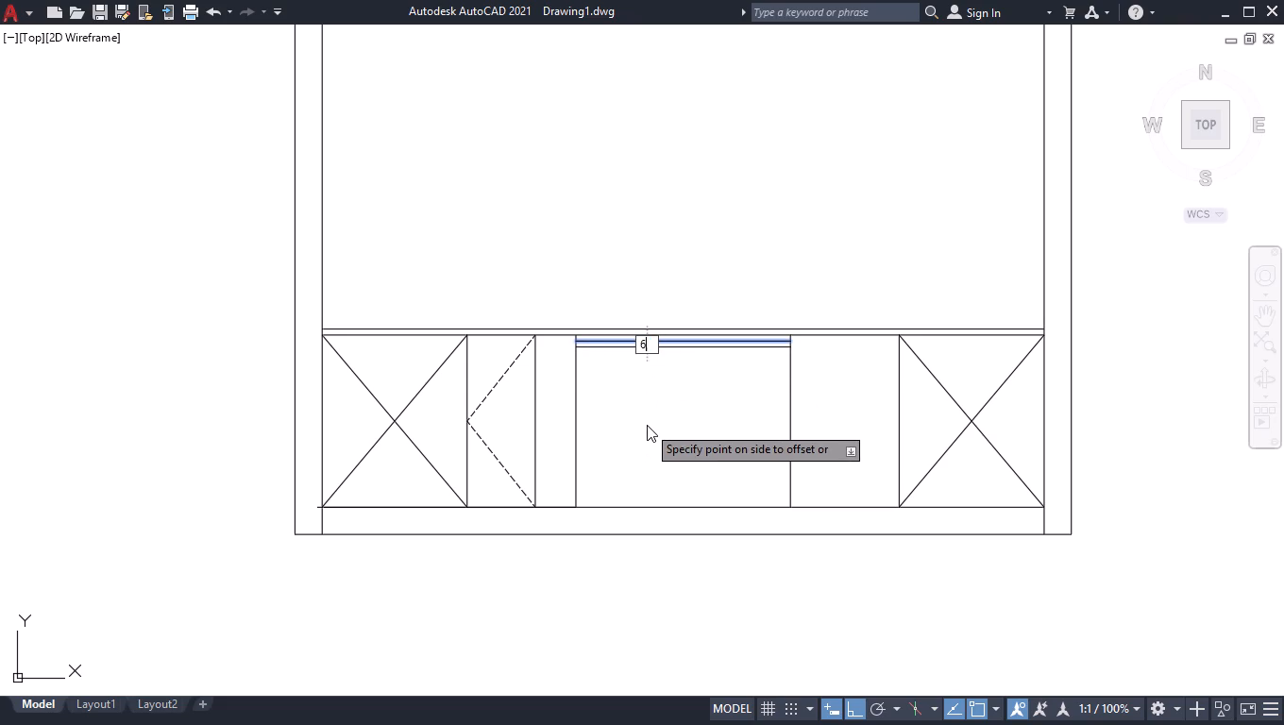
key("Return")
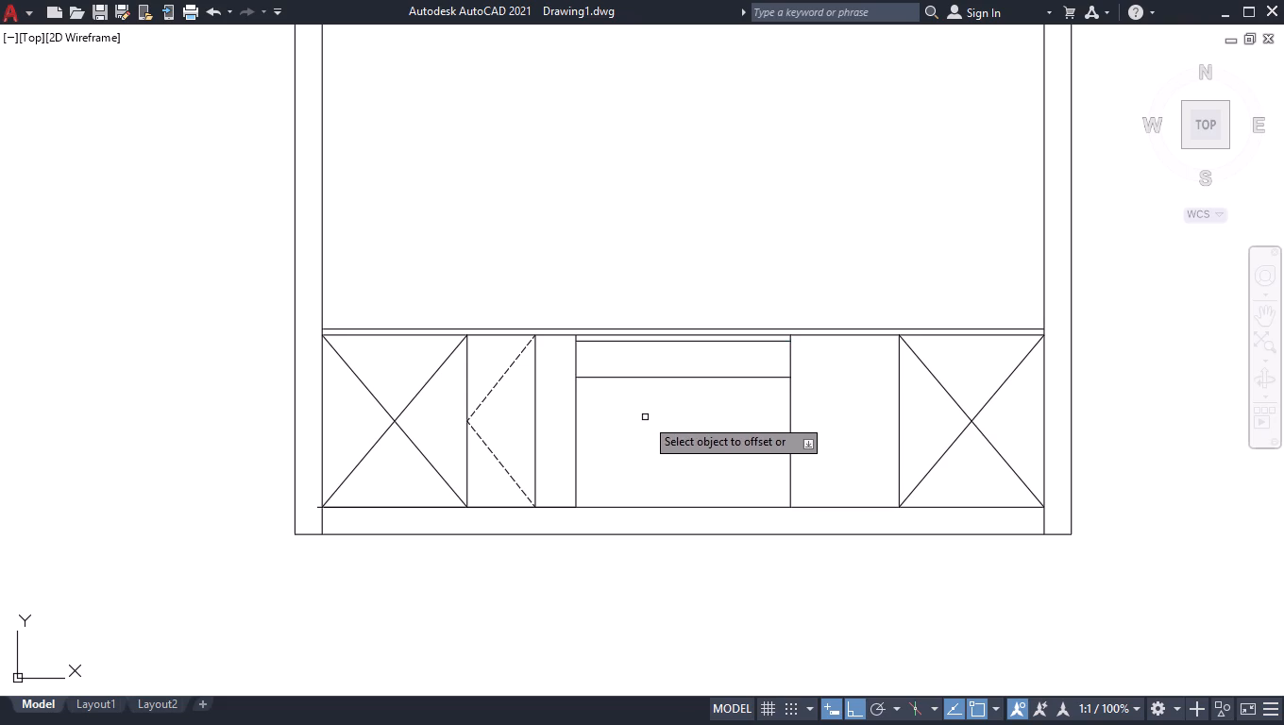
Offset the central compartment's lowest horizontal line downward three times in succession, by 1", 8" and 1".
left_click(644, 378)
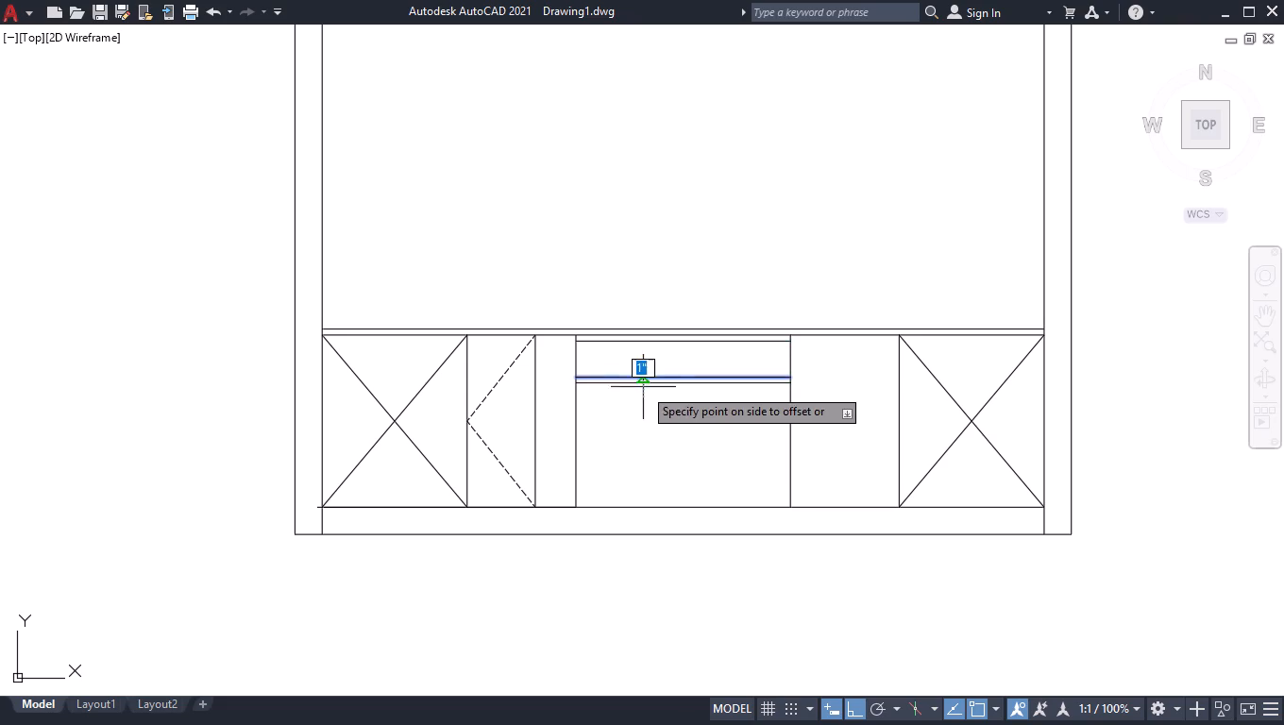
left_click(631, 420)
left_click(641, 383)
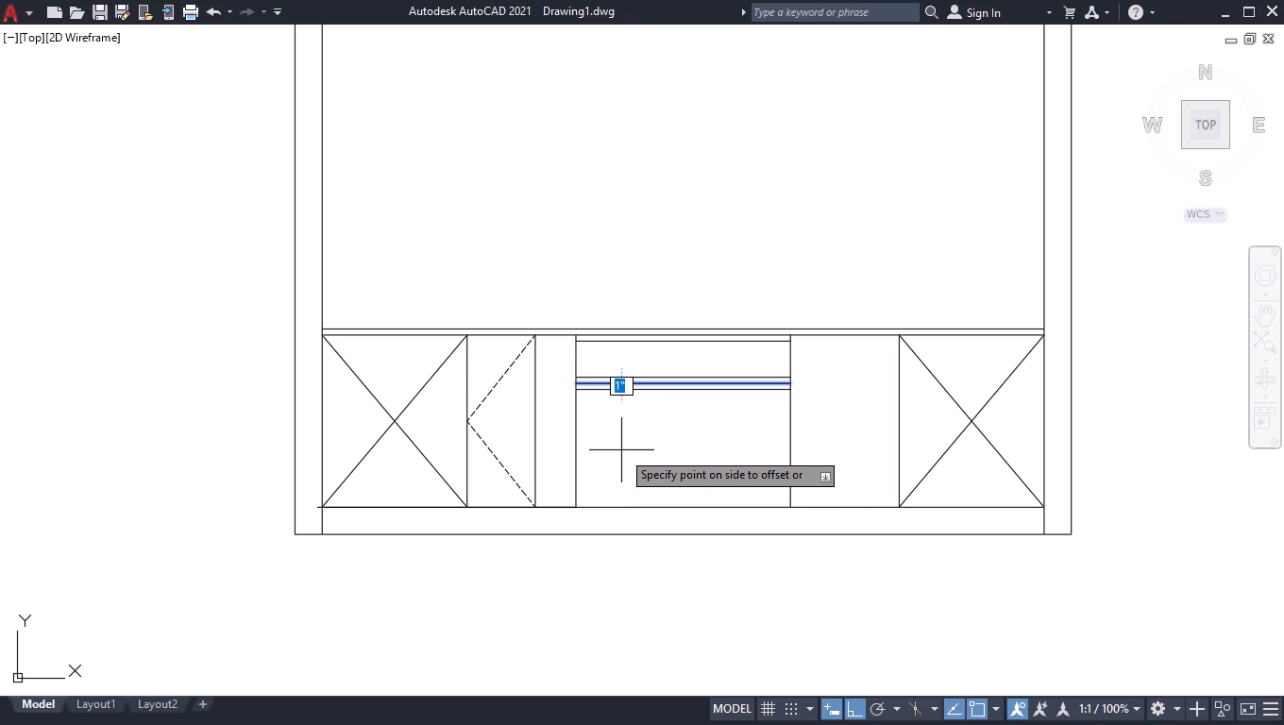
key("8")
key("Return")
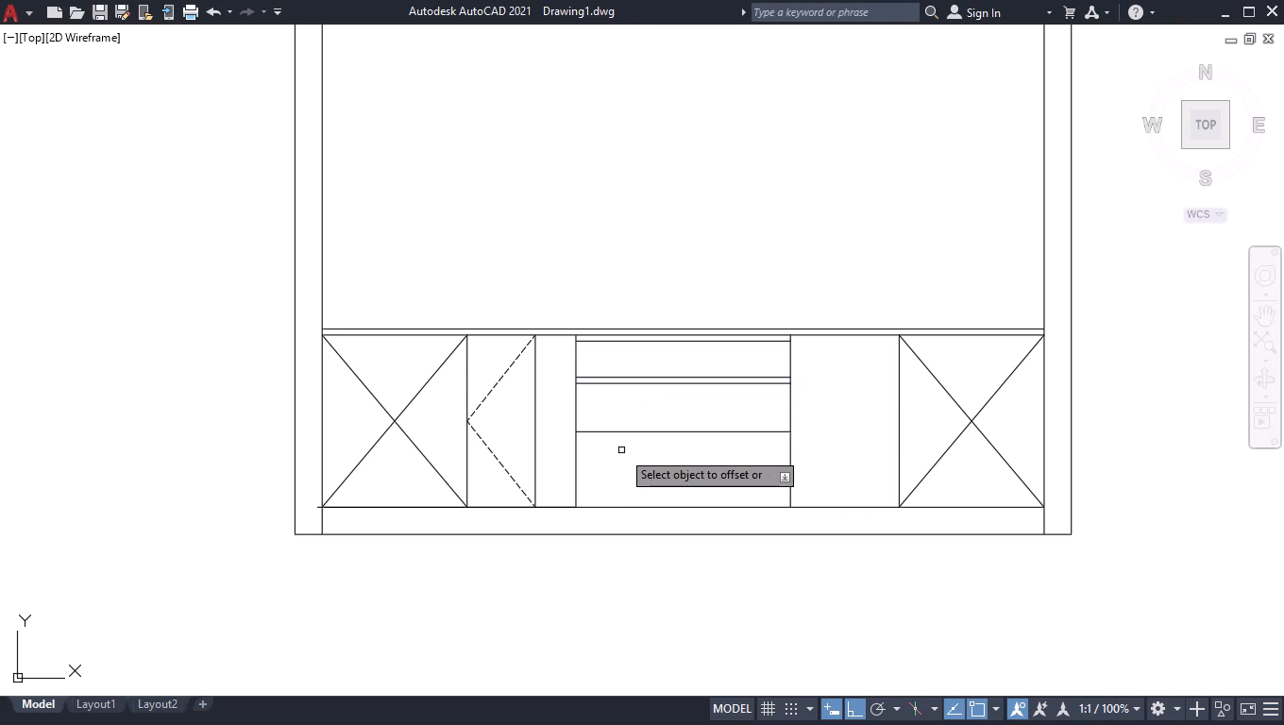
left_click(613, 431)
left_click(617, 448)
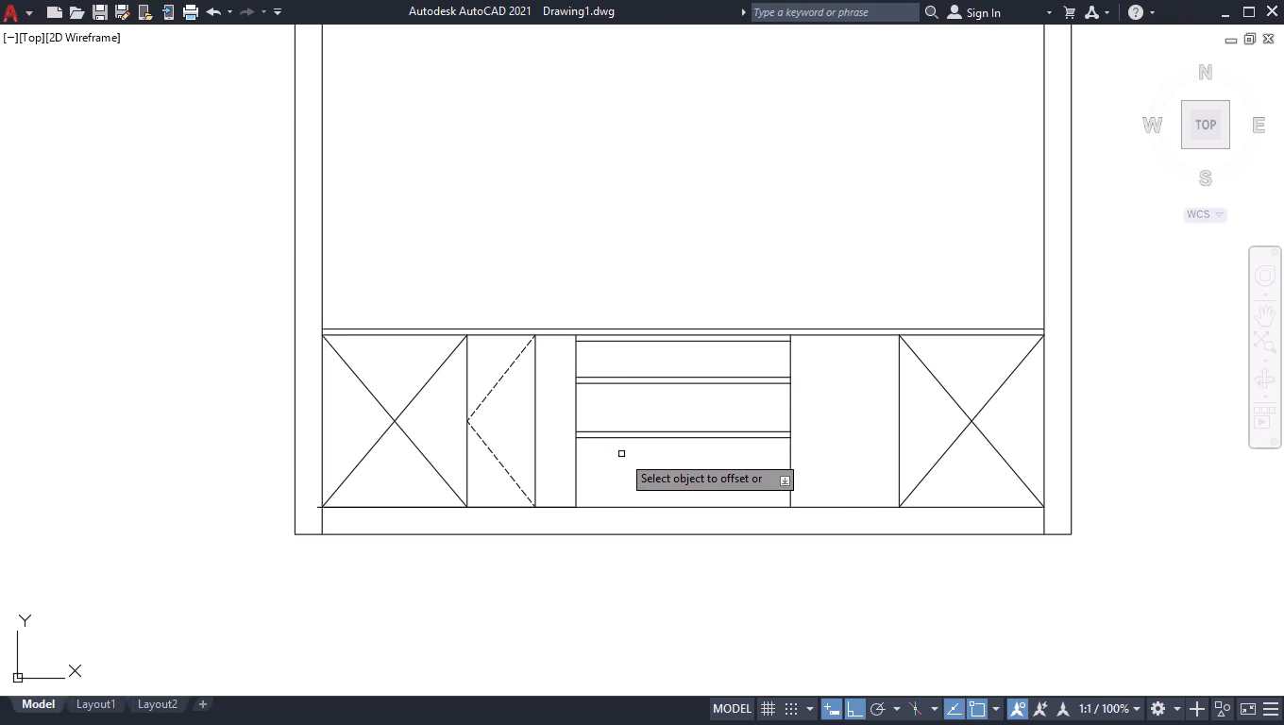
key("space")
Measure the size of the lowest opening in the central compartment.
type("MEAS")
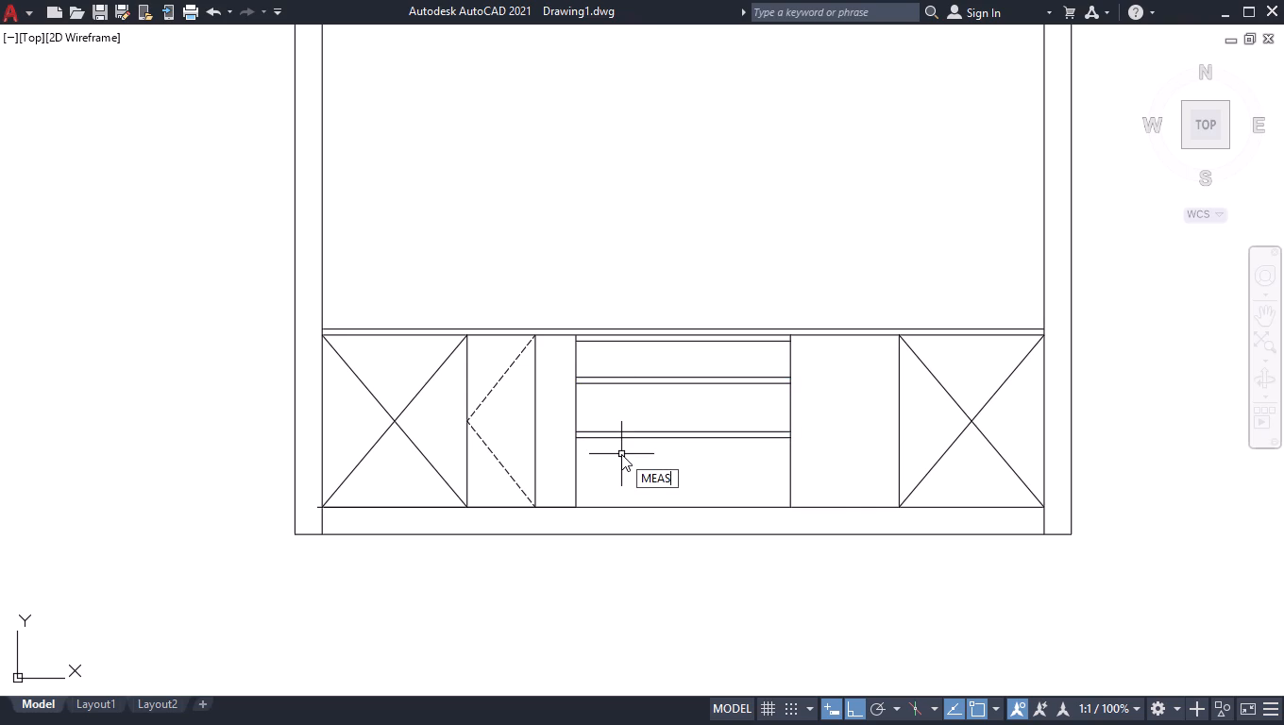
key("Return")
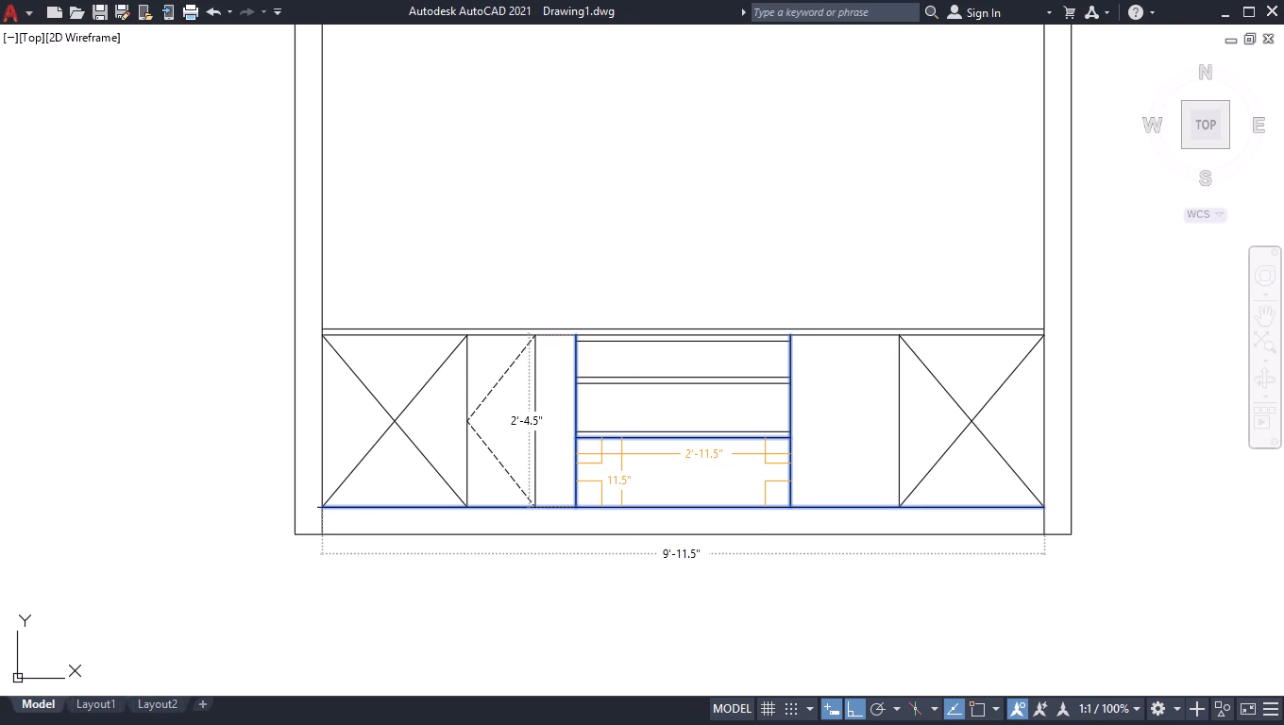
key("Return")
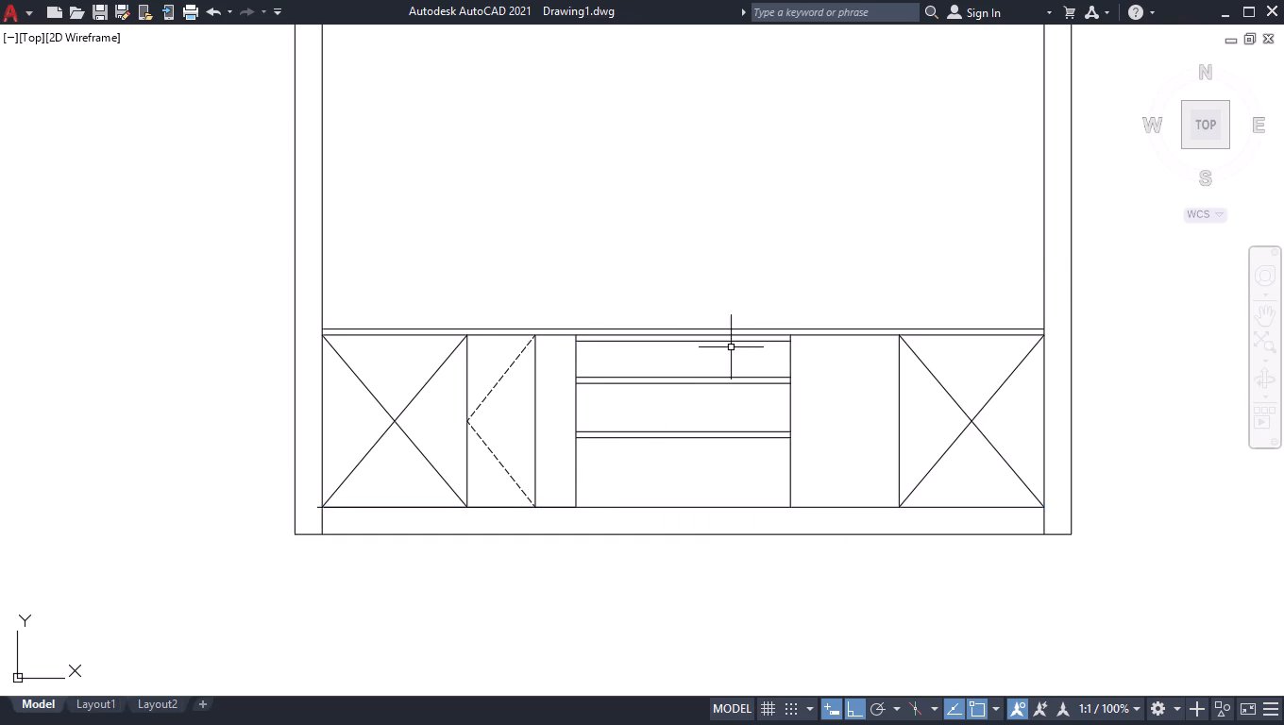
Extend the central compartment's three upper horizontal lines across the neighbouring compartment to the divider of the right-hand X-marked compartment.
type("EX")
key("Return")
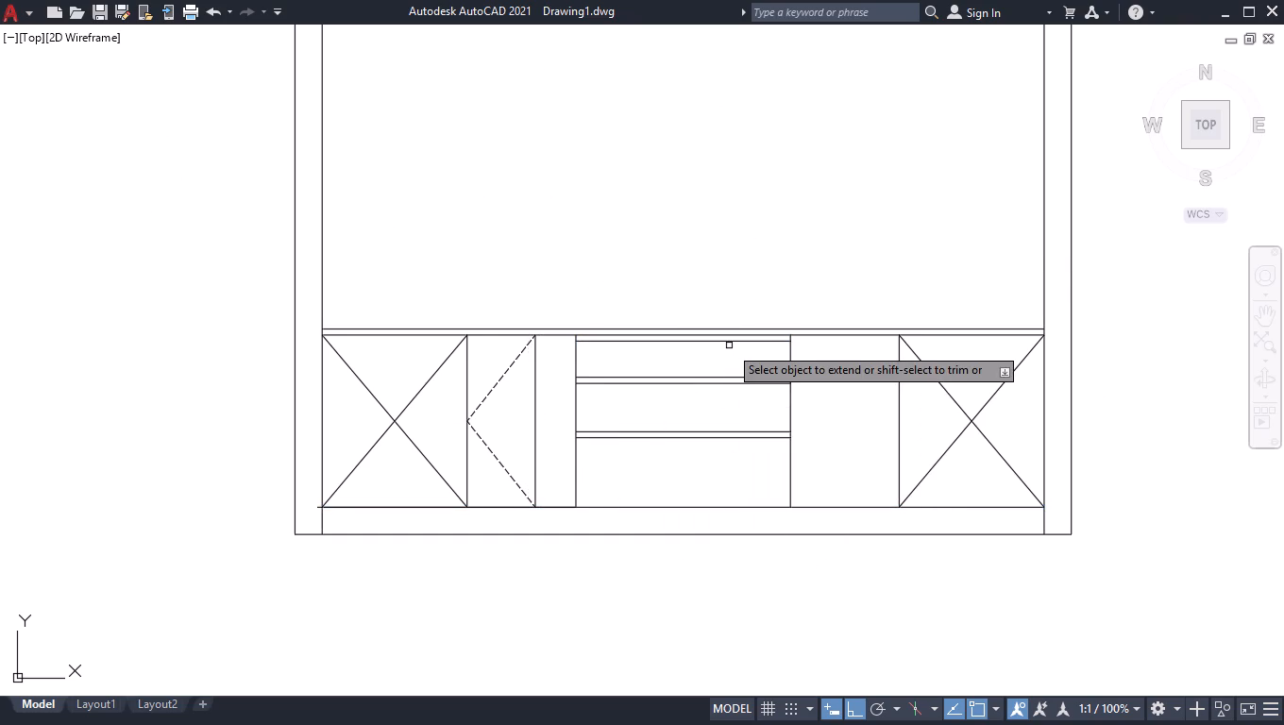
left_click(738, 342)
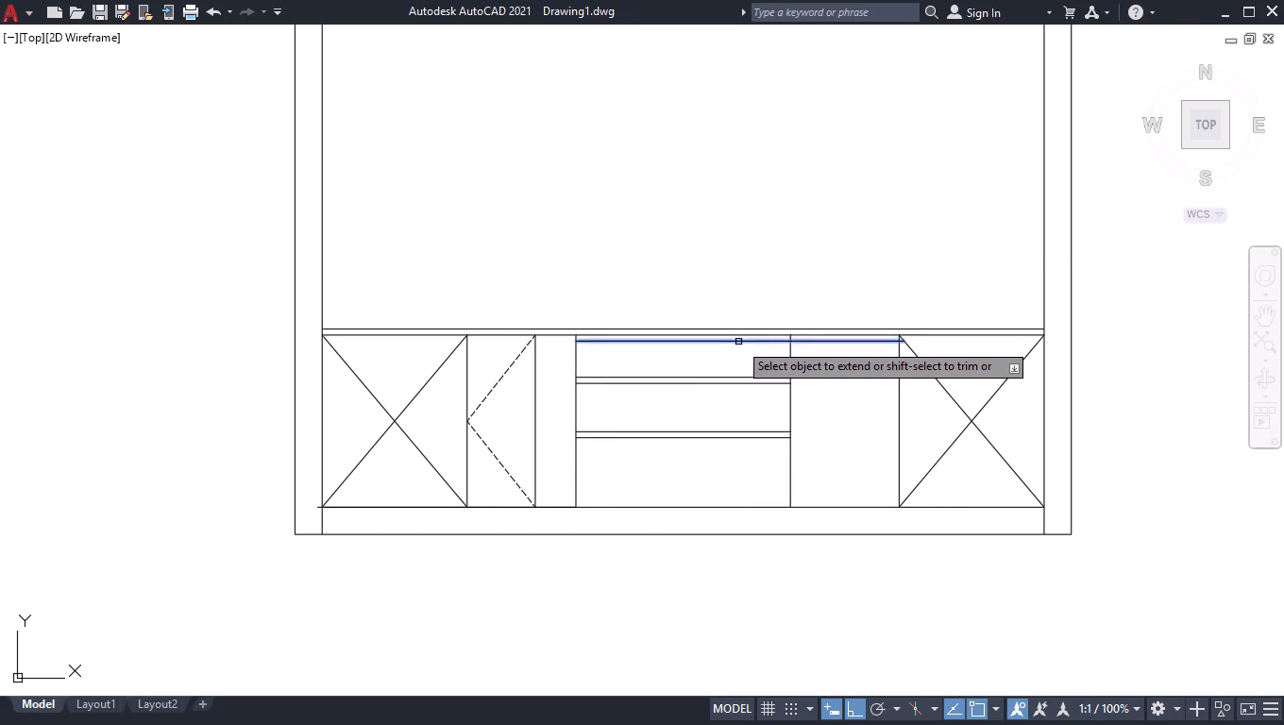
left_click(738, 358)
left_click(735, 394)
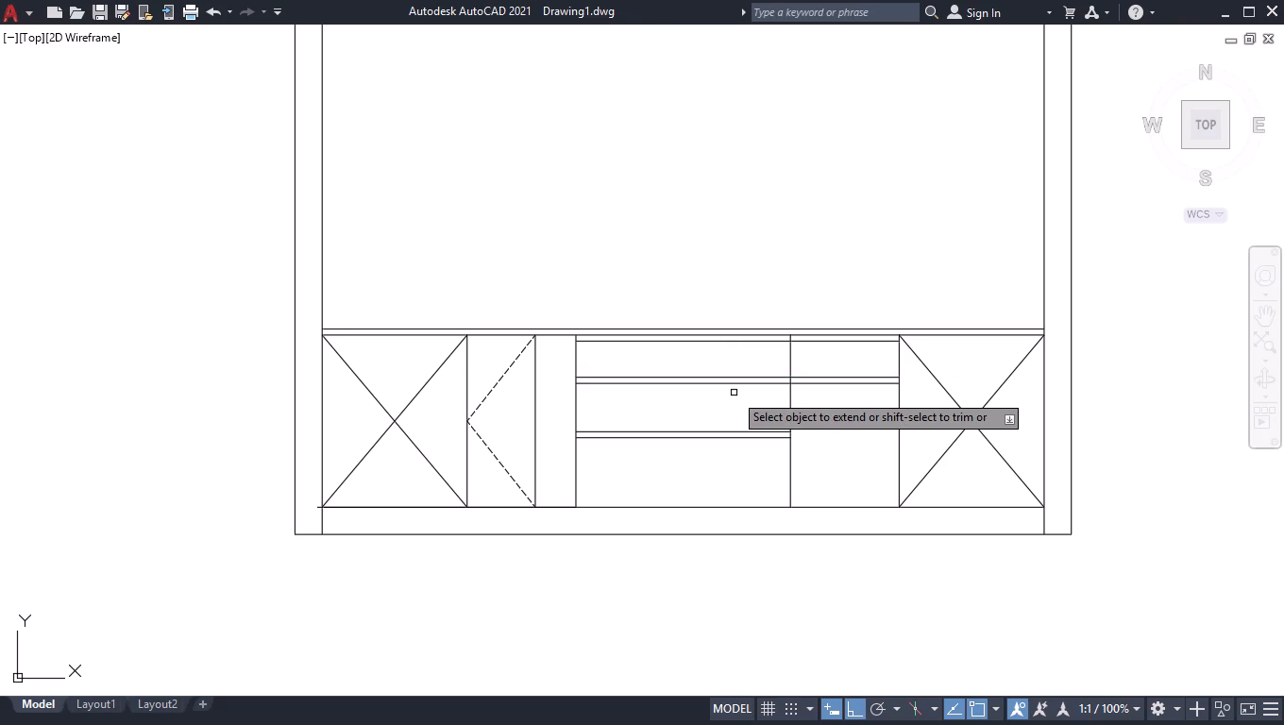
key("Return")
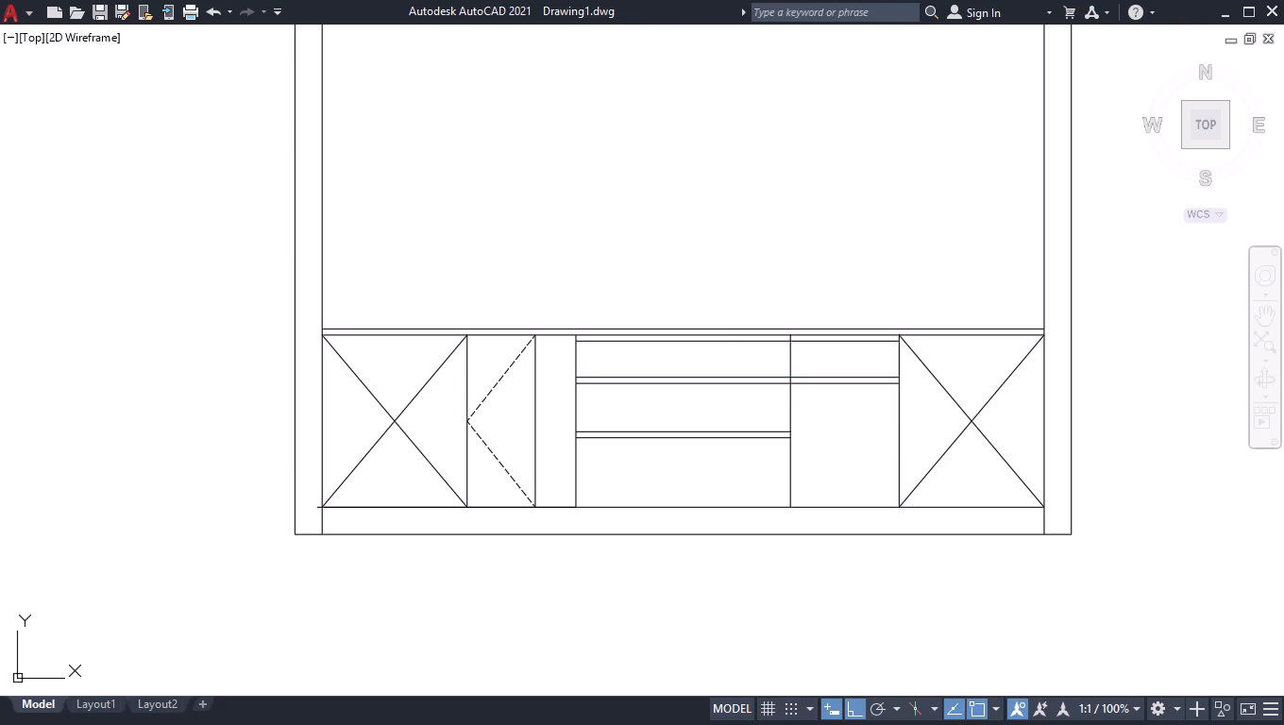
Extend the uppermost of these horizontal lines in the other direction to the left X-marked compartment's divider, crossing the dashed-V compartment.
key("space")
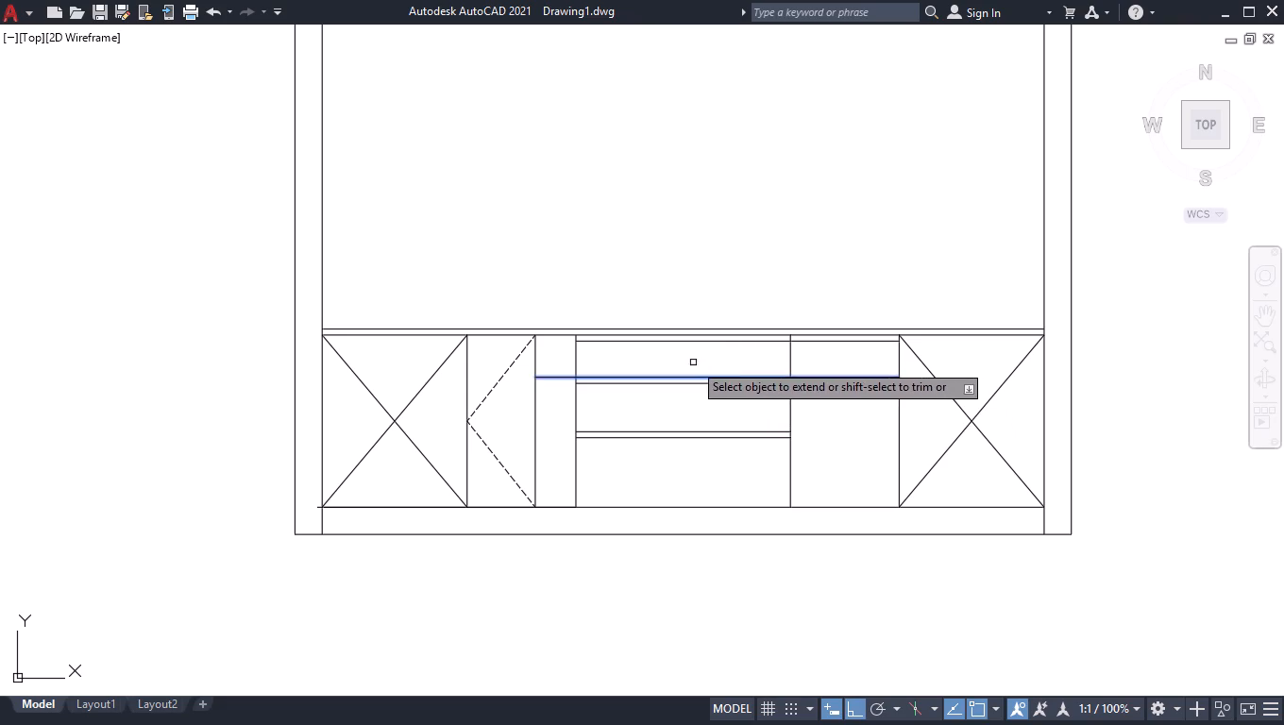
left_click(588, 343)
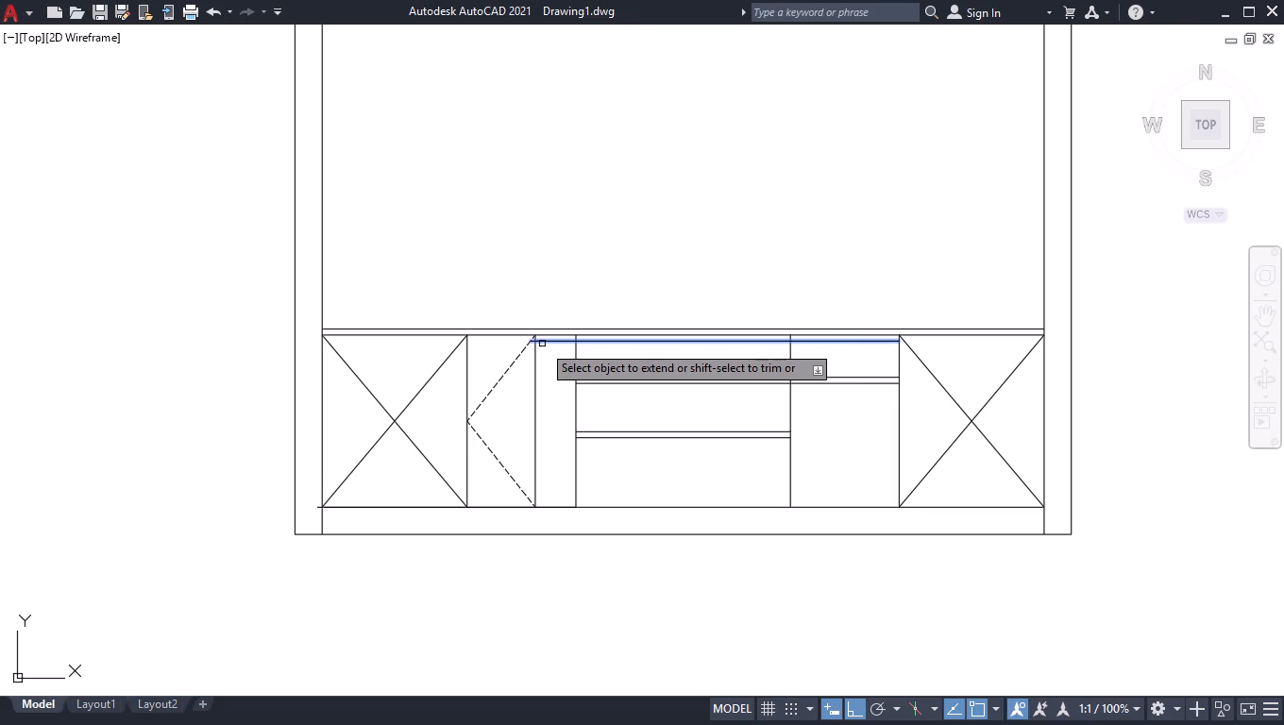
left_click(542, 344)
left_click(539, 340)
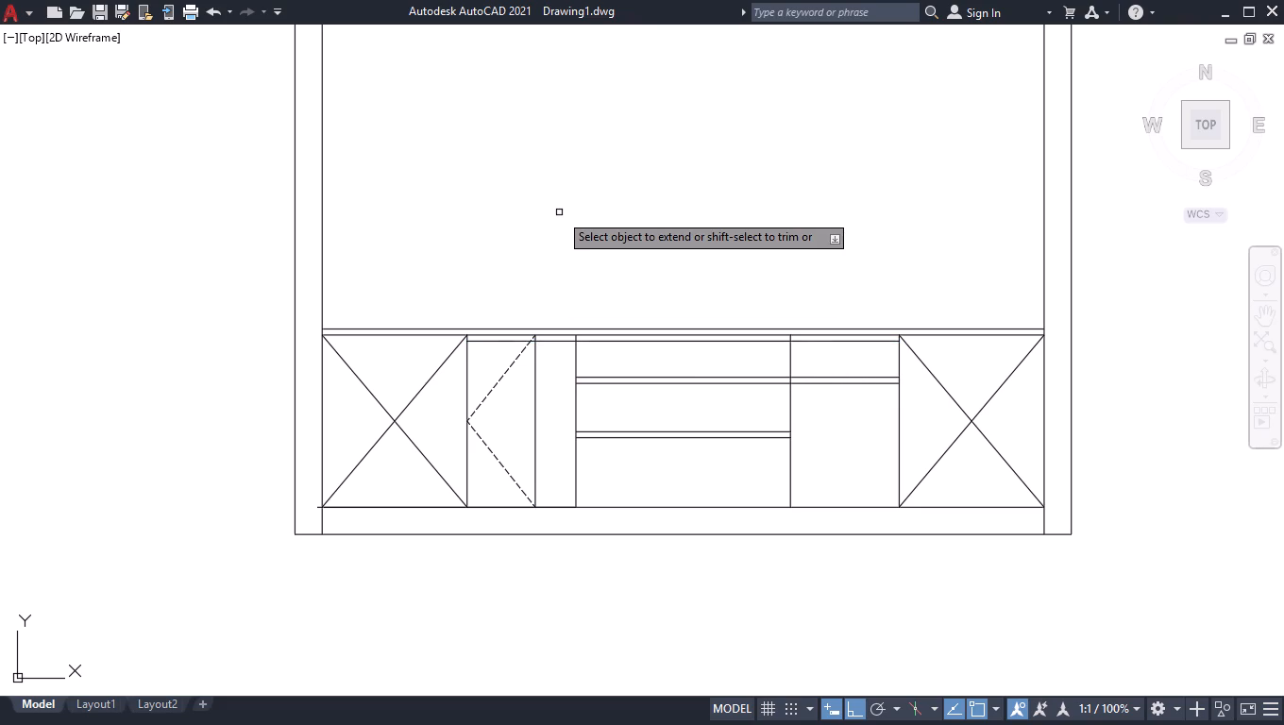
key("Return")
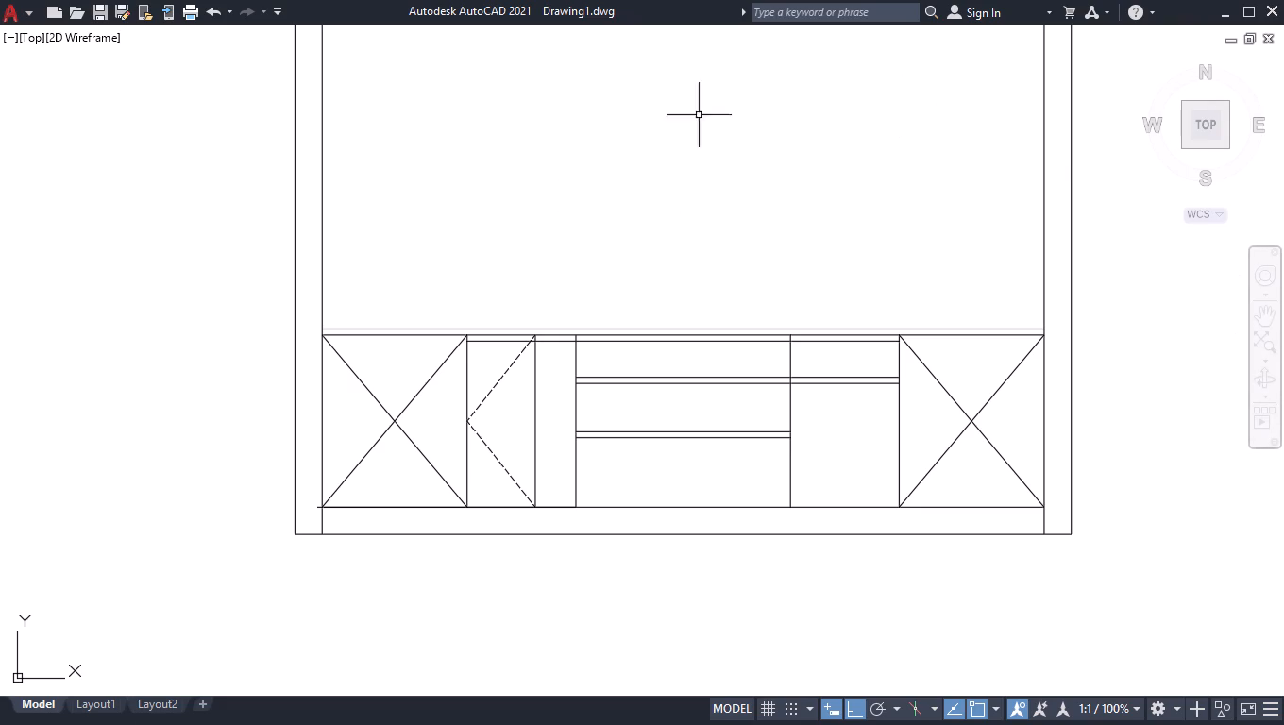
Draw a 1" vertical line across the thin band above the compartments, just inside each of the two X-marked compartments' dividers.
scroll(1045, 244, "down", 1)
scroll(950, 227, "down", 2)
scroll(1025, 100, "up", 2)
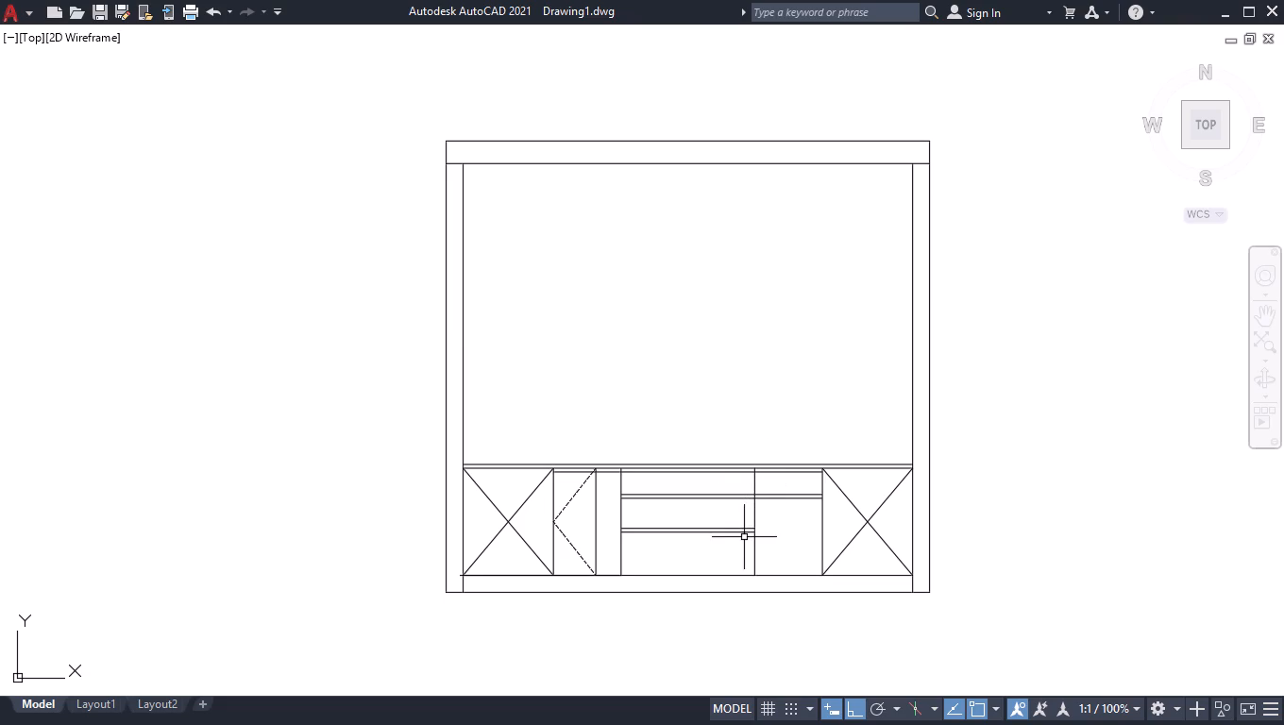
scroll(653, 452, "up", 2)
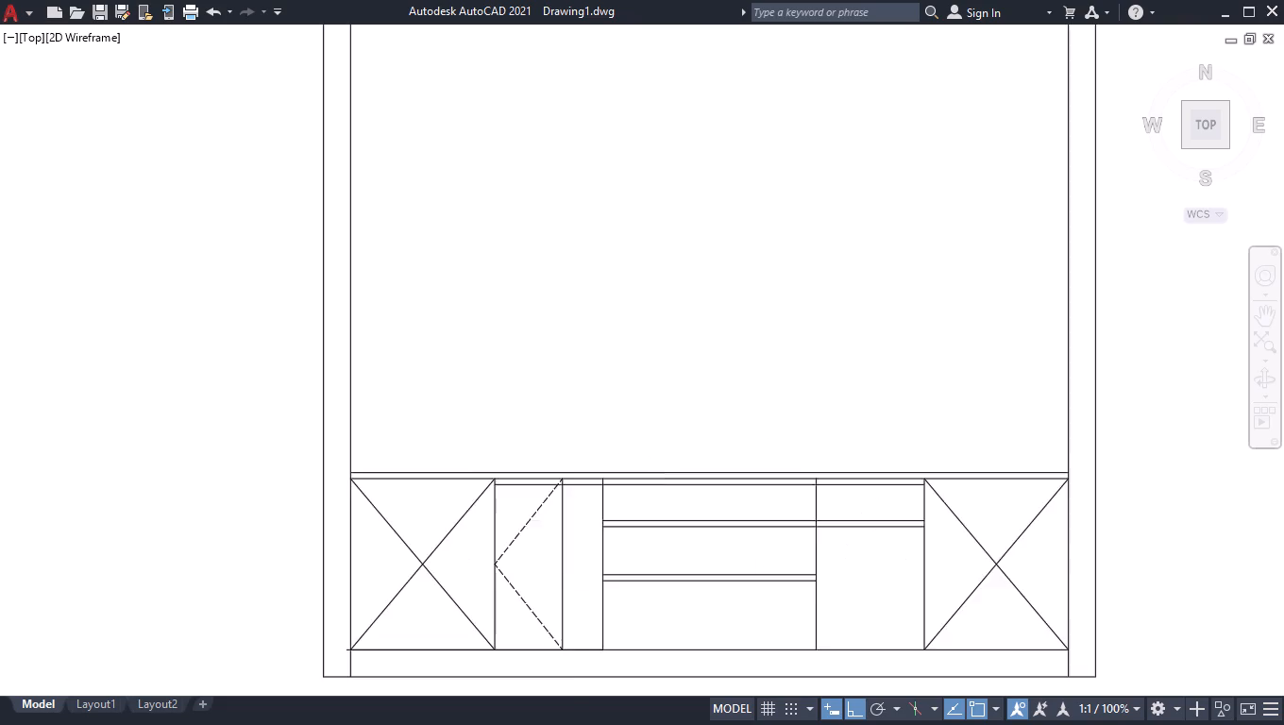
key("l")
key("Return")
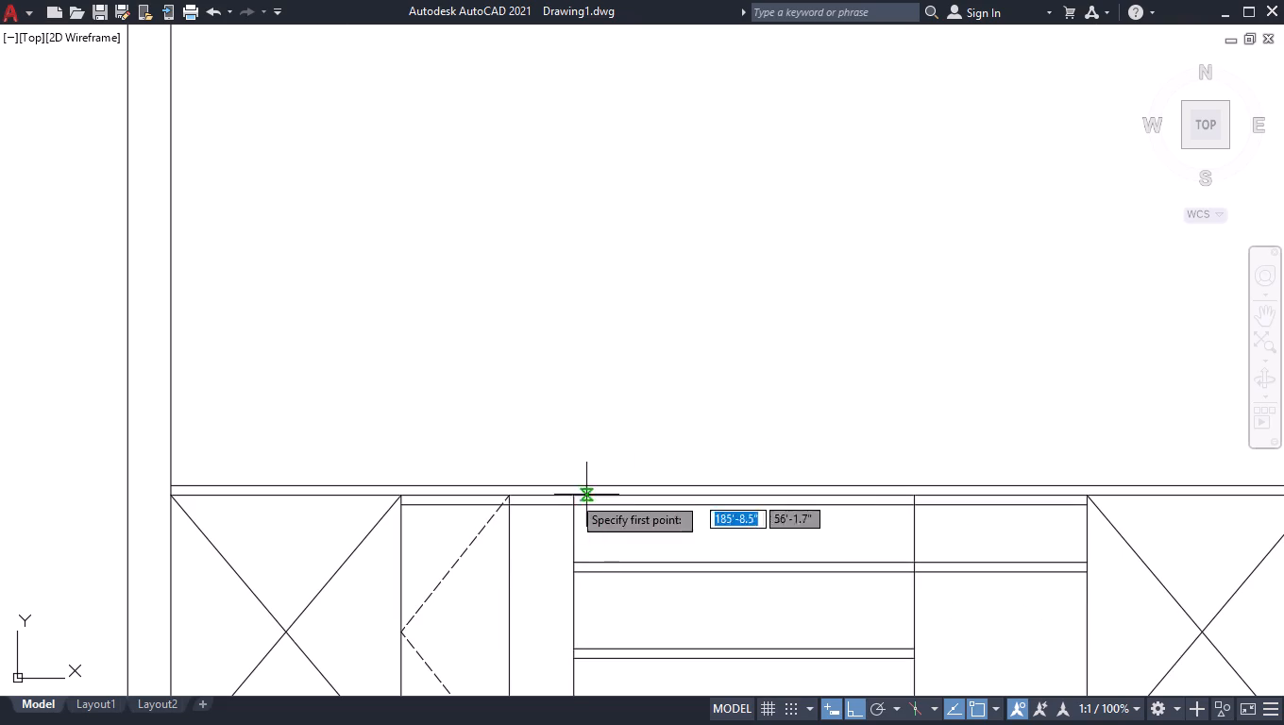
left_click(418, 497)
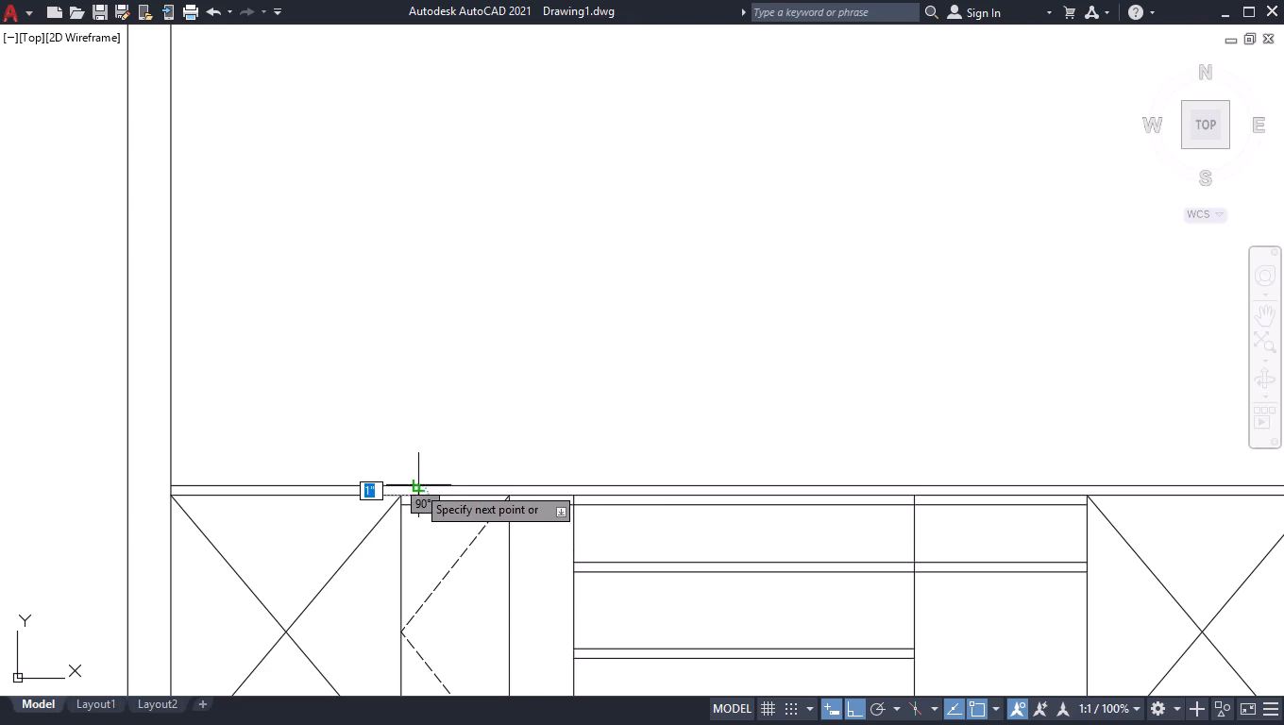
left_click(416, 485)
key("space")
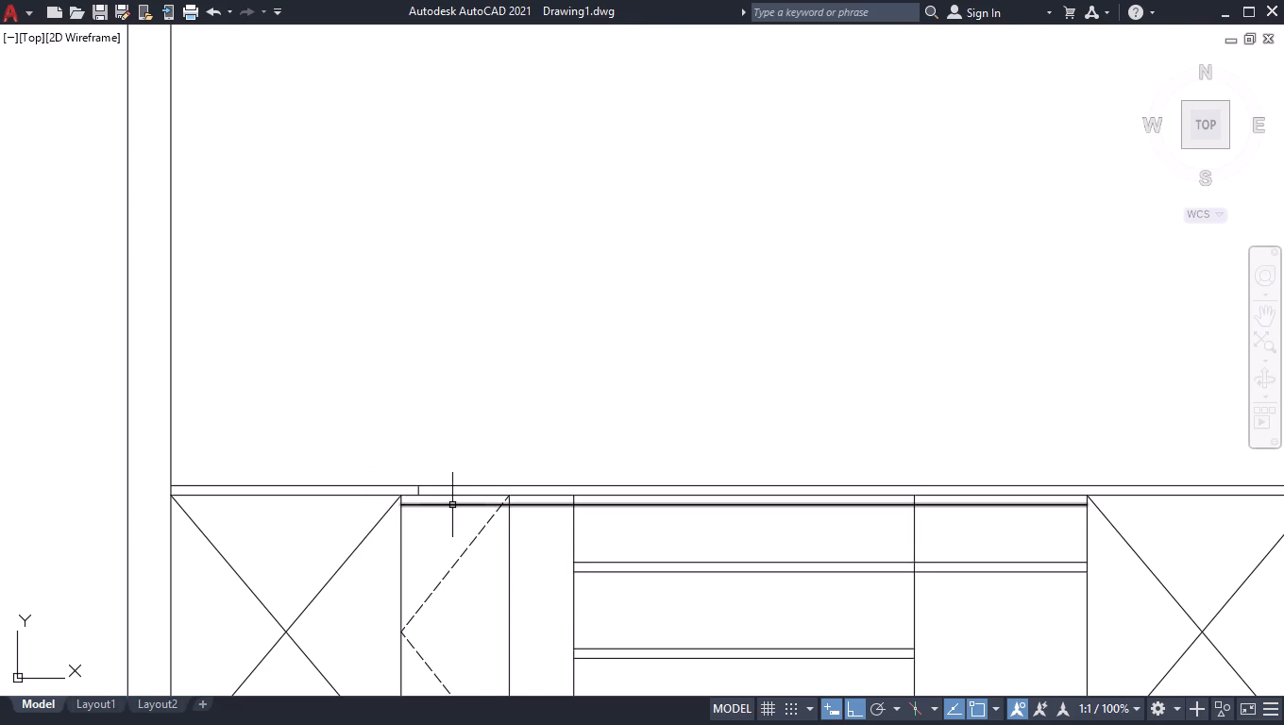
key("space")
scroll(455, 507, "down", 3)
scroll(617, 505, "up", 5)
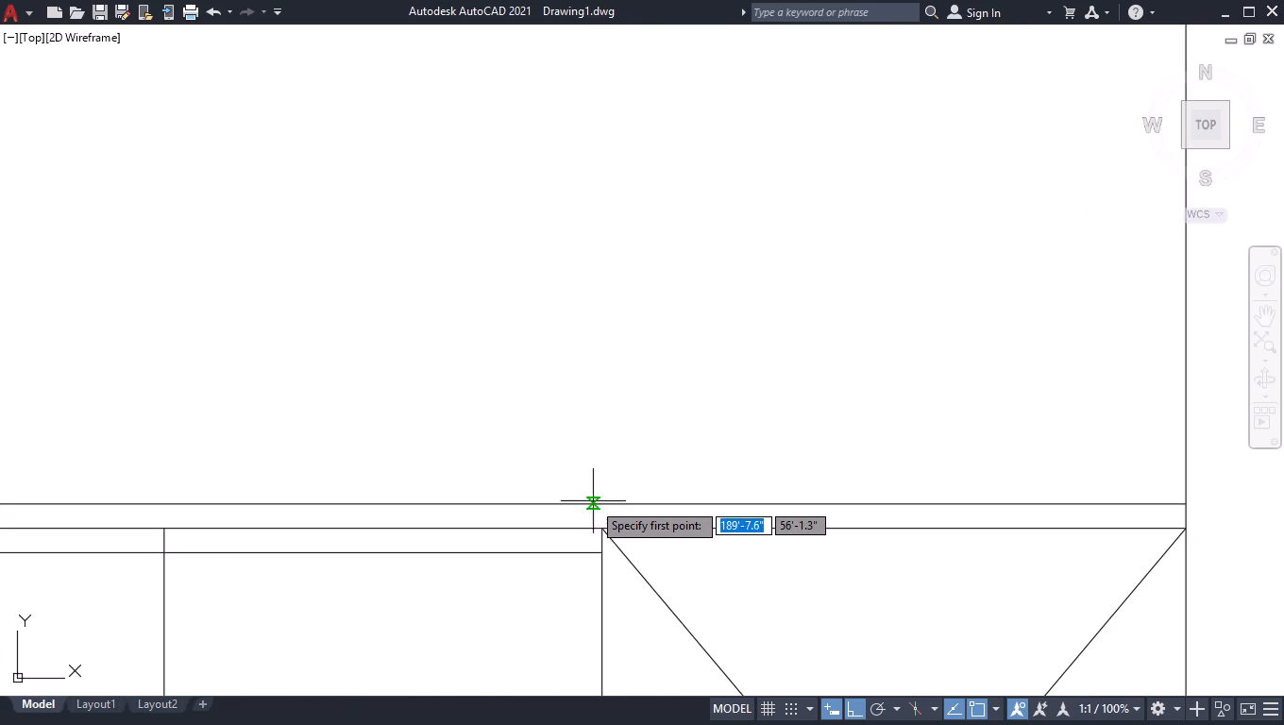
left_click(571, 528)
left_click(571, 506)
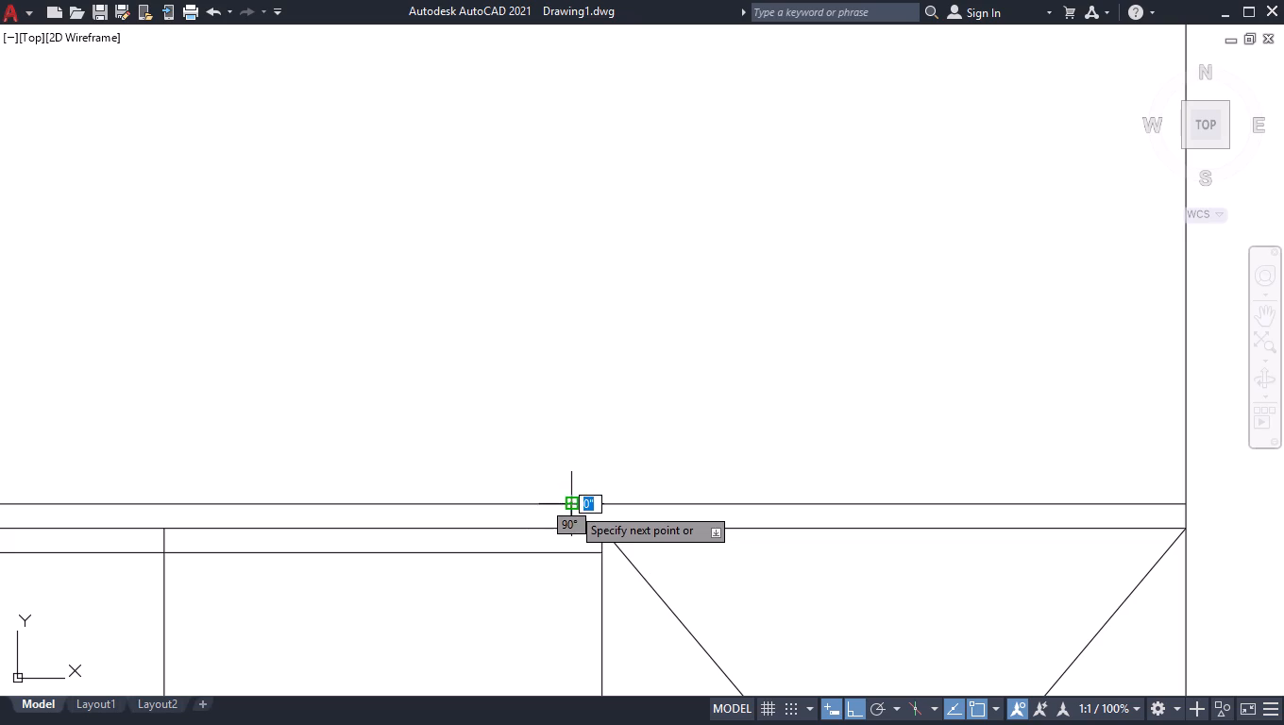
key("space")
Leave the clean-screen view and set up a hatch with the Solid pattern in grey index colour 8.
scroll(648, 439, "down", 4)
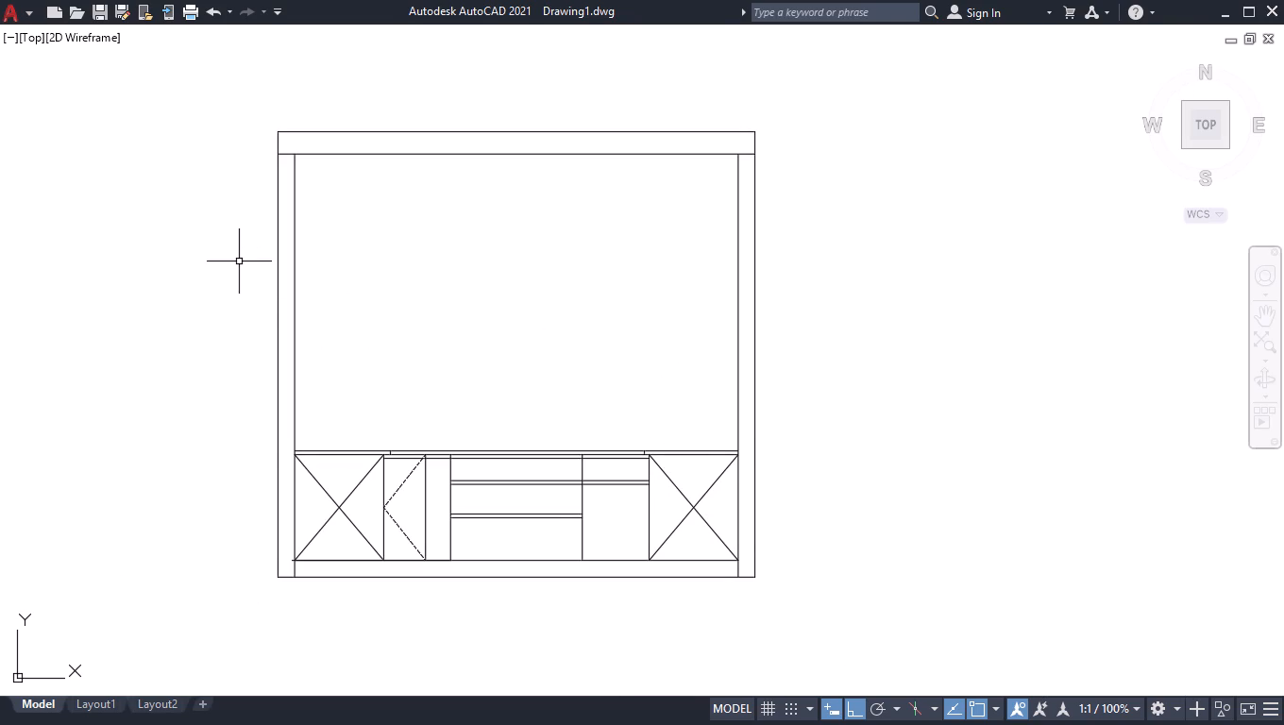
key("ctrl+0")
left_click(184, 104)
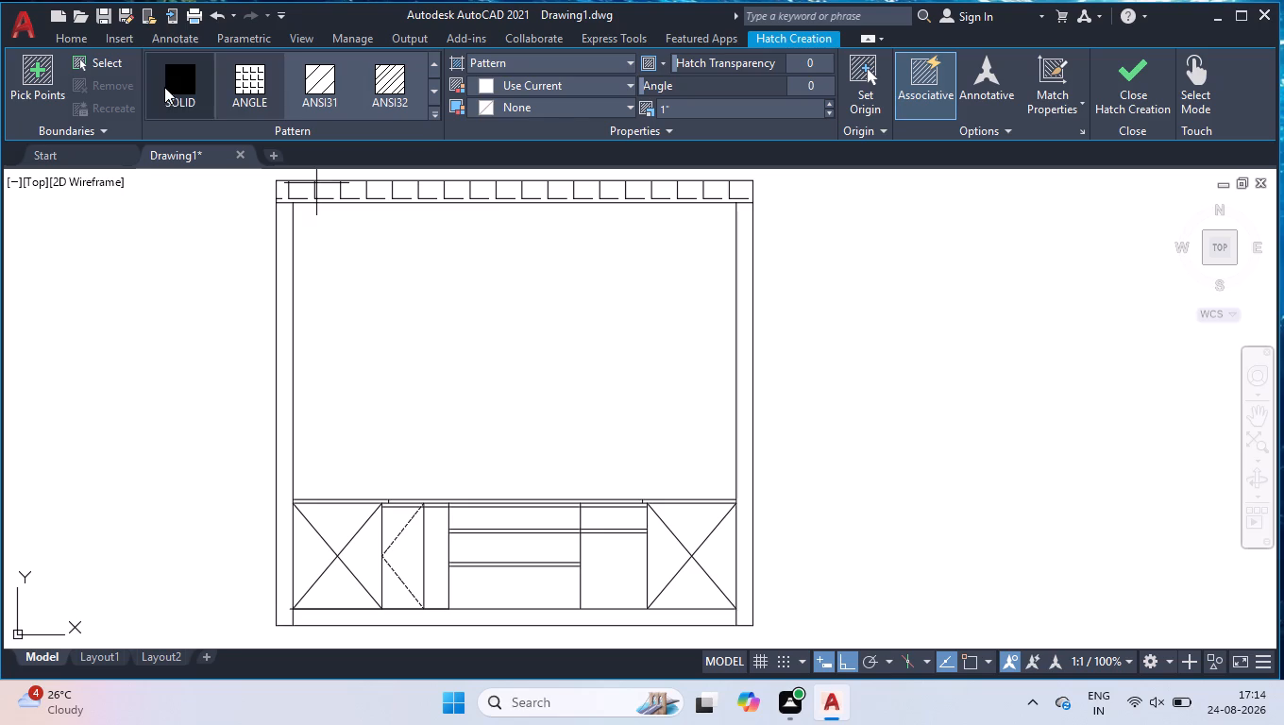
left_click(164, 87)
left_click(545, 89)
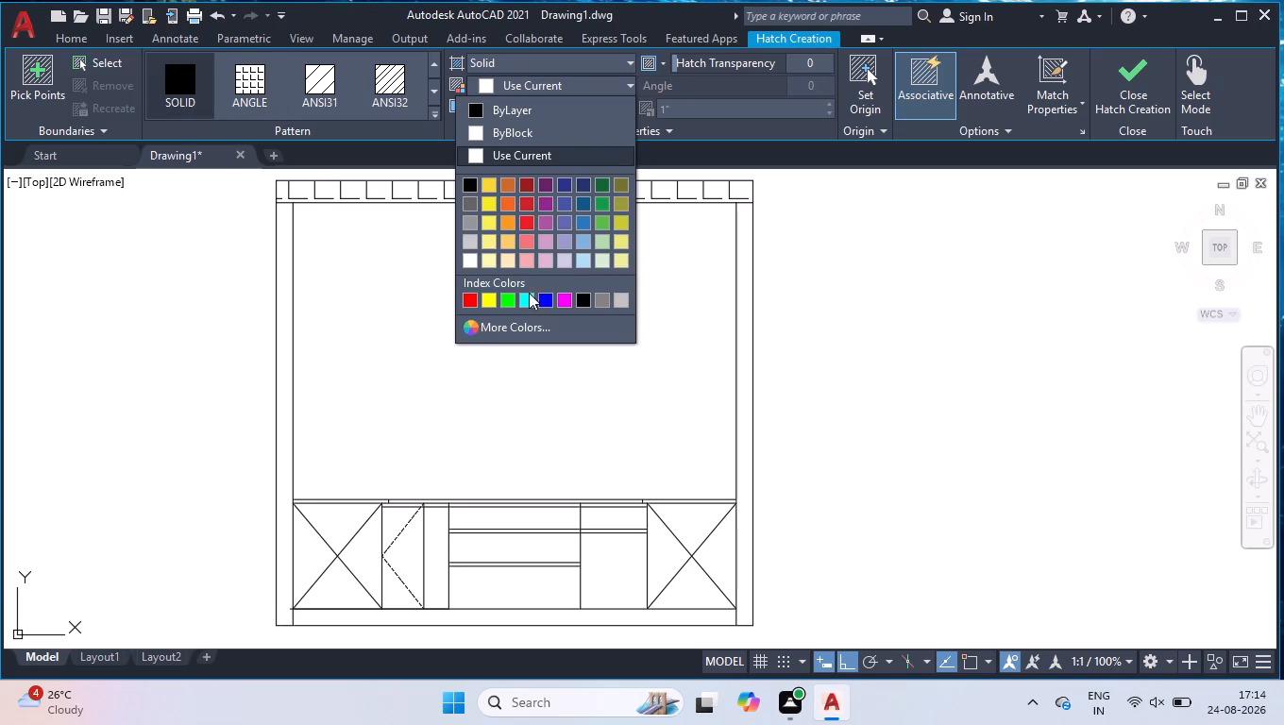
left_click(600, 301)
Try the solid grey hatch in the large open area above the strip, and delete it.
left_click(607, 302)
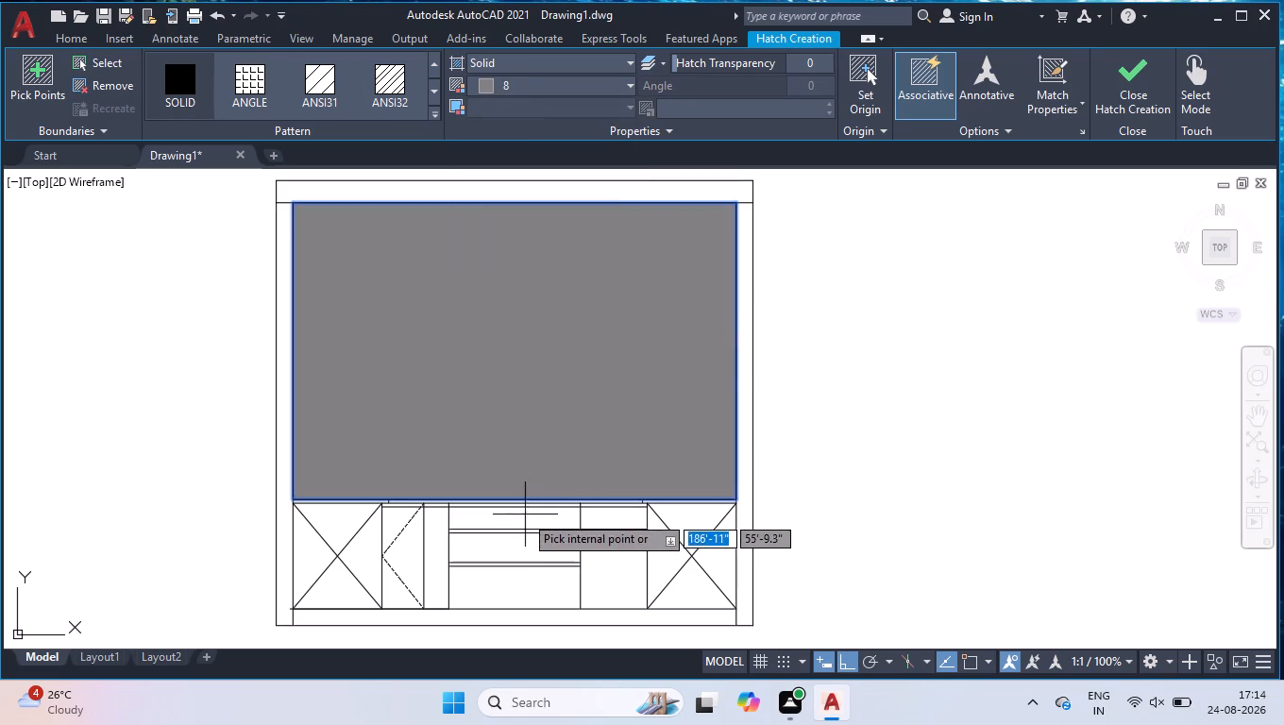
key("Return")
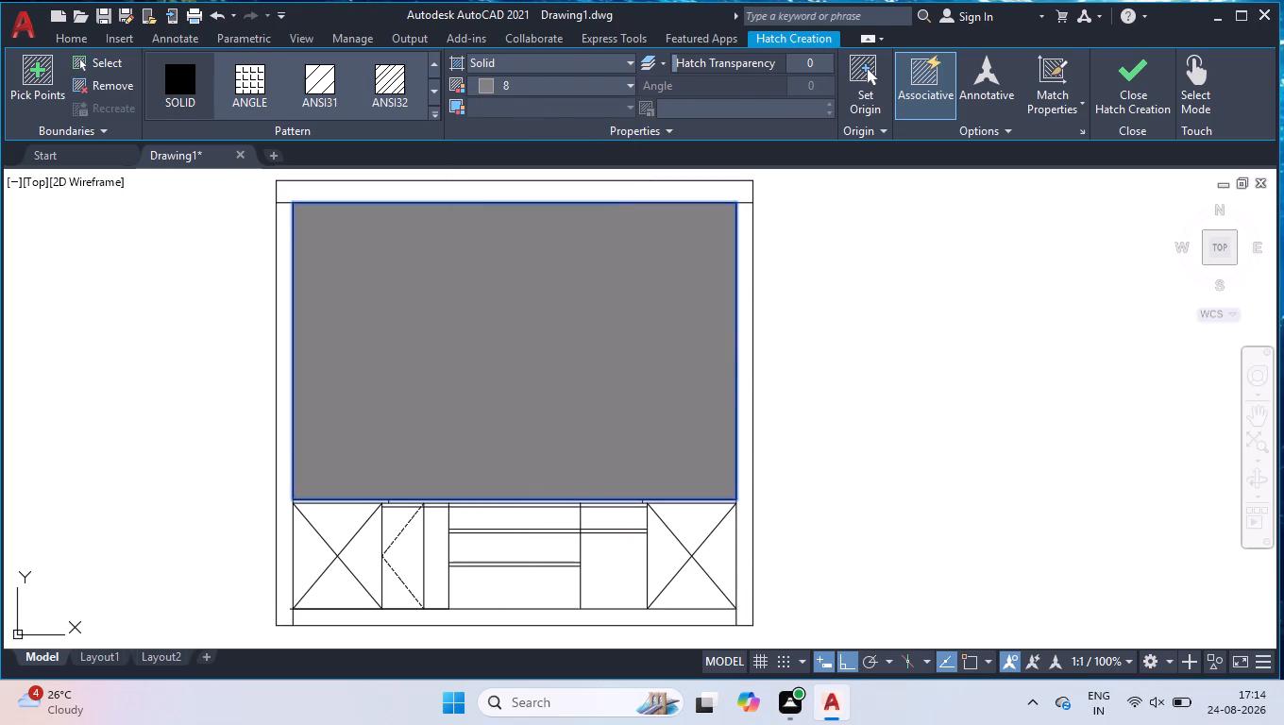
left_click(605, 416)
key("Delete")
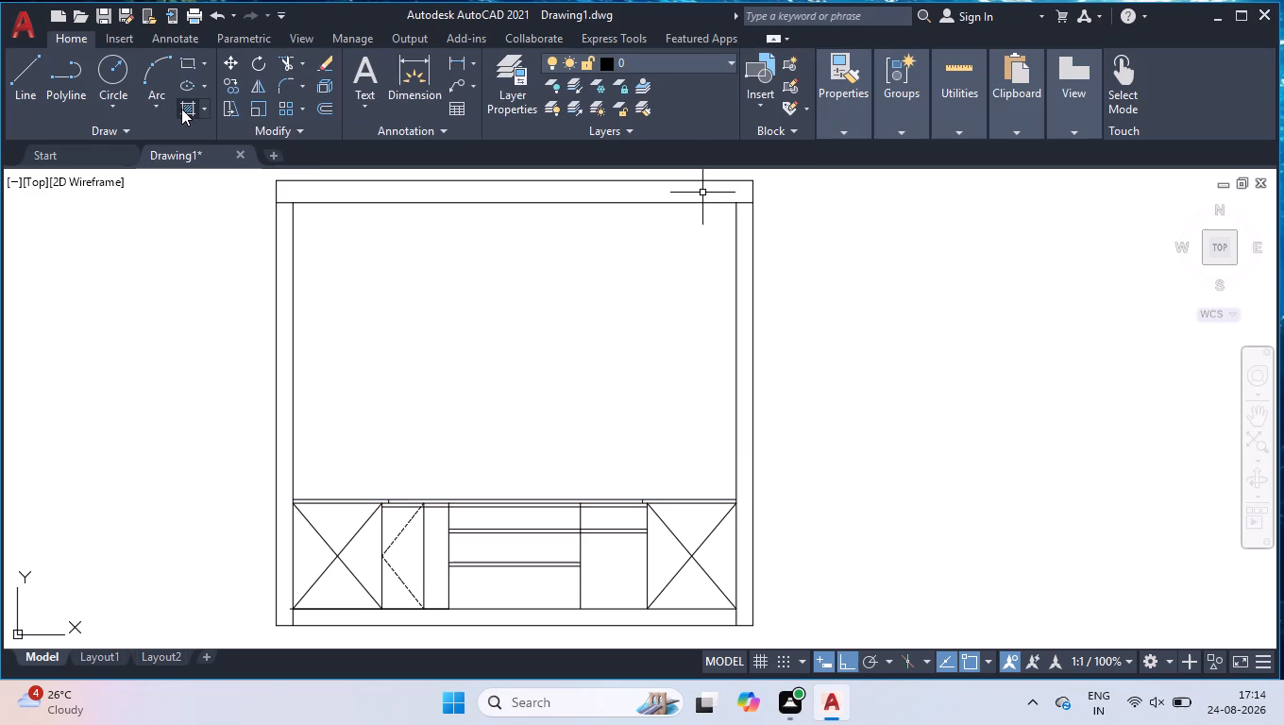
Fill the thin band between the two short vertical lines with the Solid hatch in colour 8.
left_click(181, 109)
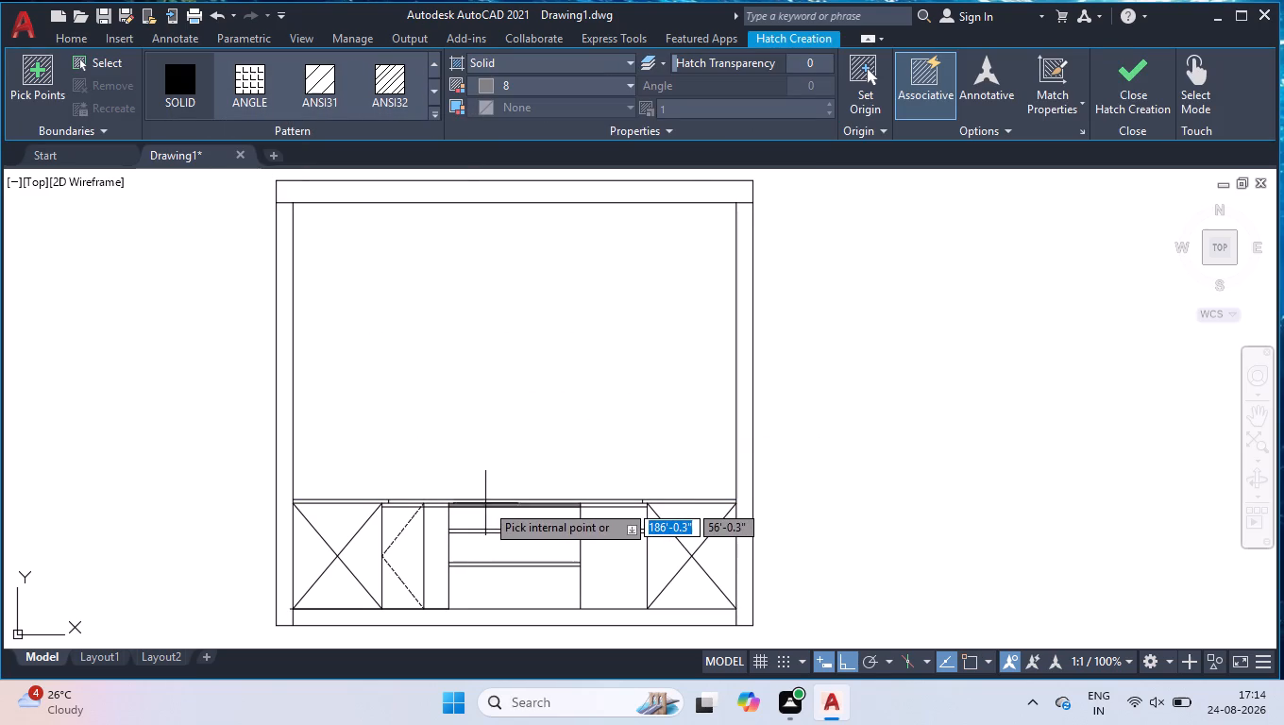
scroll(485, 500, "up", 1)
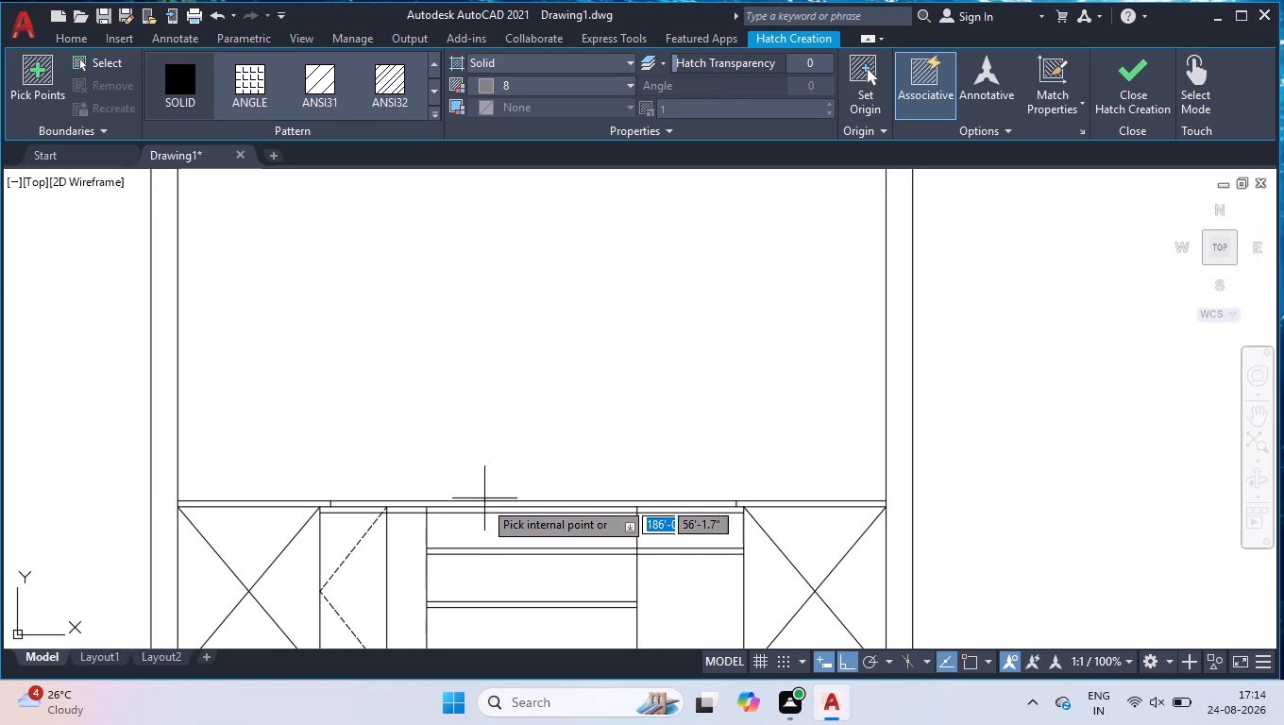
scroll(481, 507, "up", 1)
left_click(478, 505)
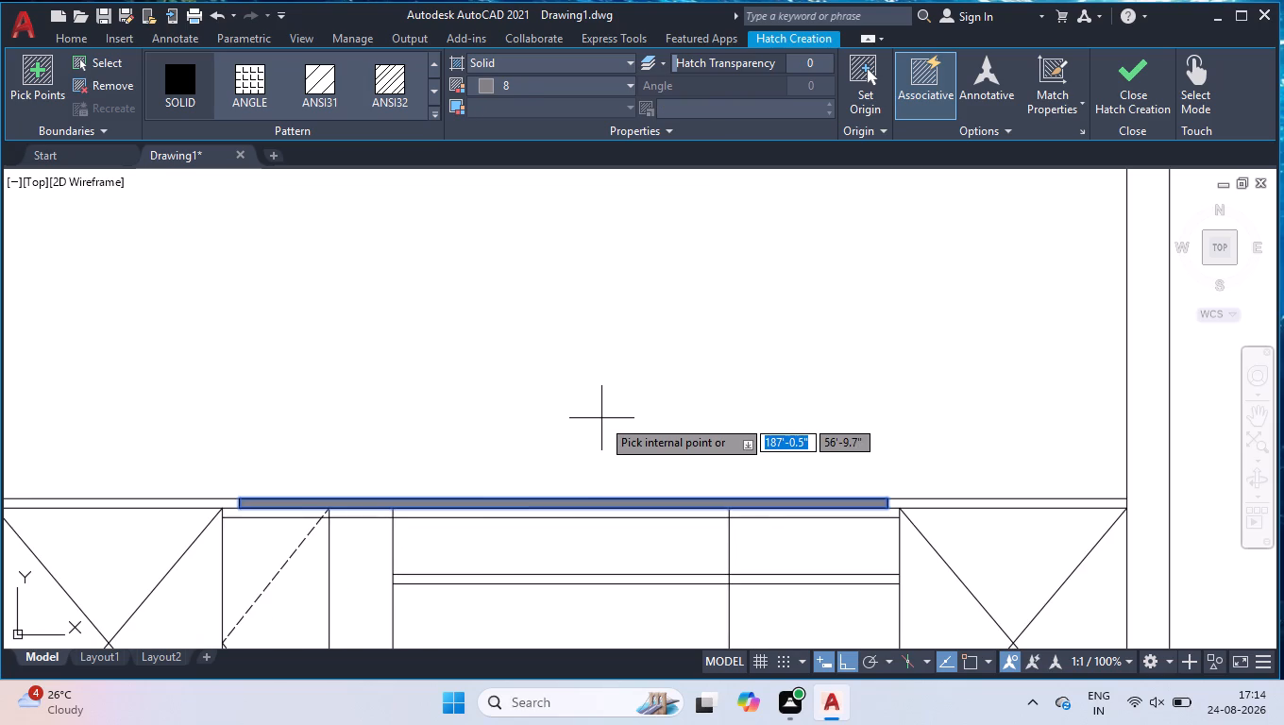
key("Return")
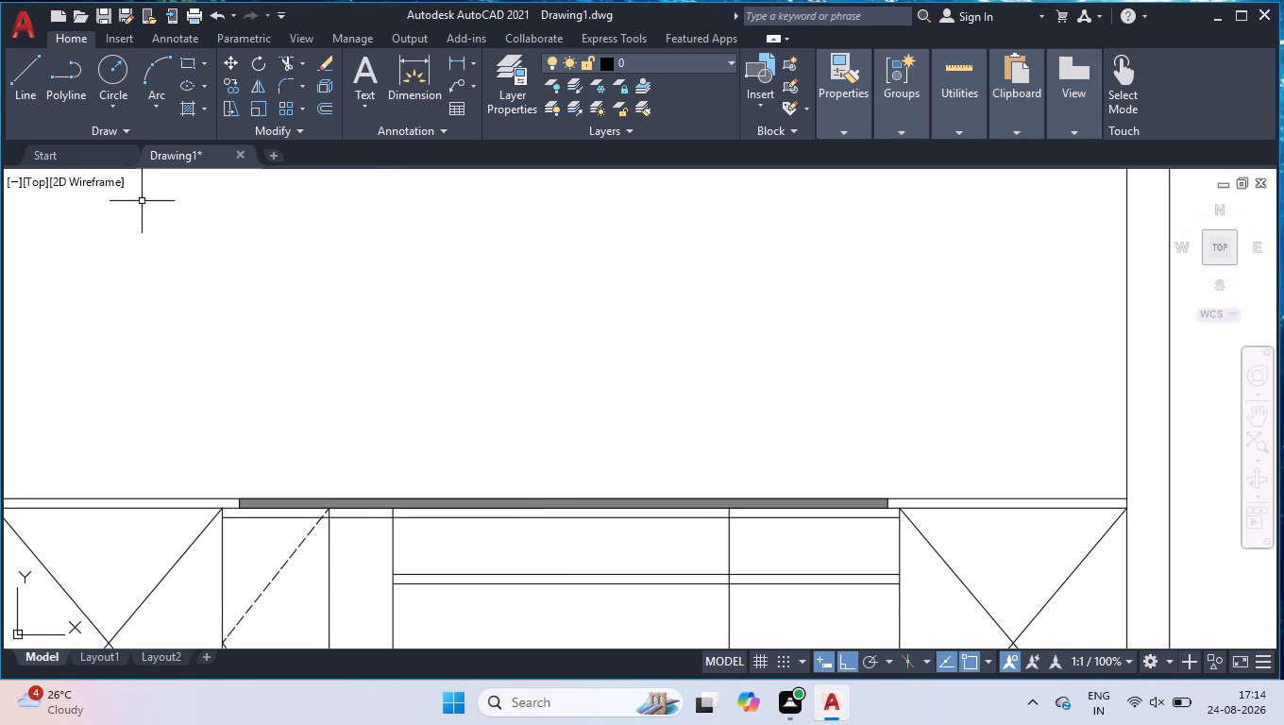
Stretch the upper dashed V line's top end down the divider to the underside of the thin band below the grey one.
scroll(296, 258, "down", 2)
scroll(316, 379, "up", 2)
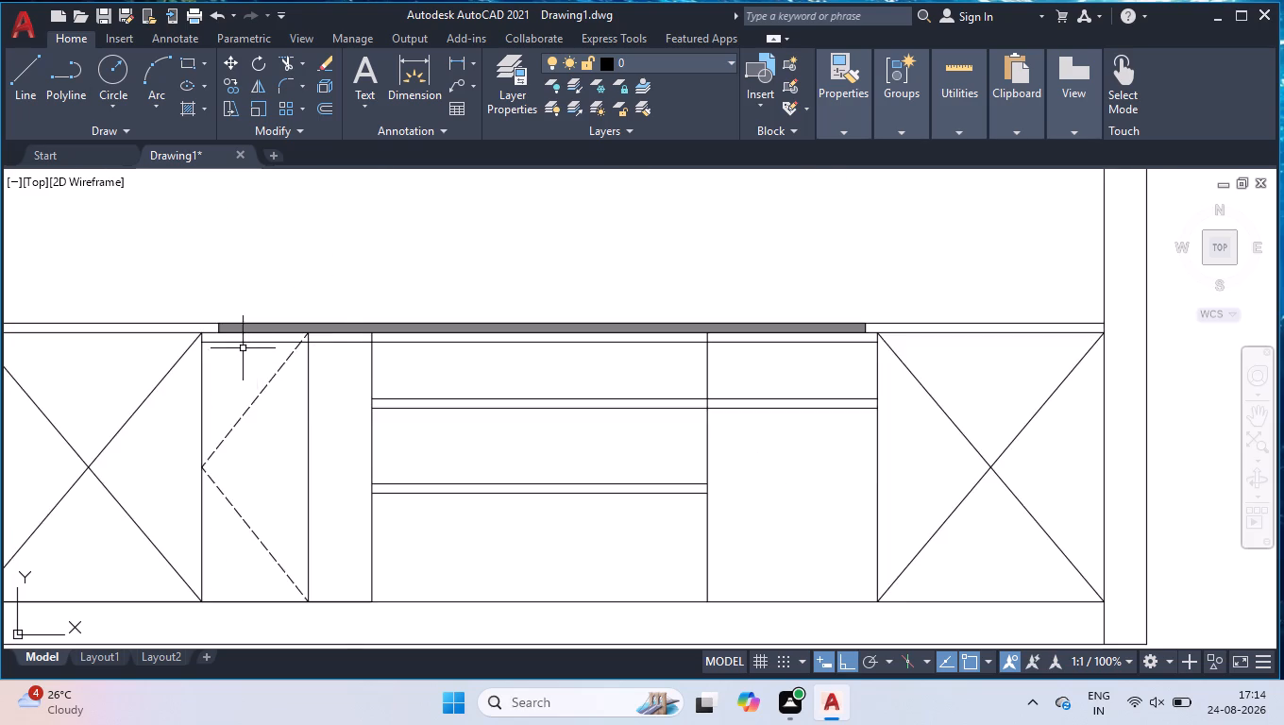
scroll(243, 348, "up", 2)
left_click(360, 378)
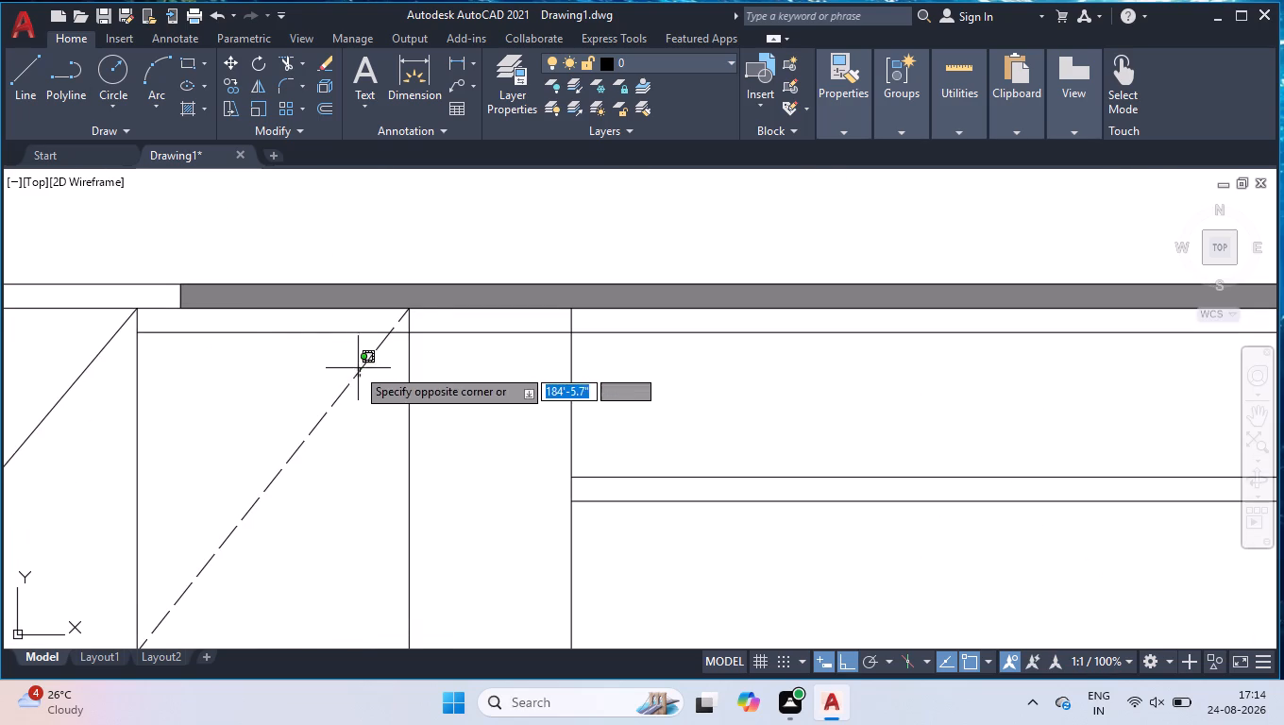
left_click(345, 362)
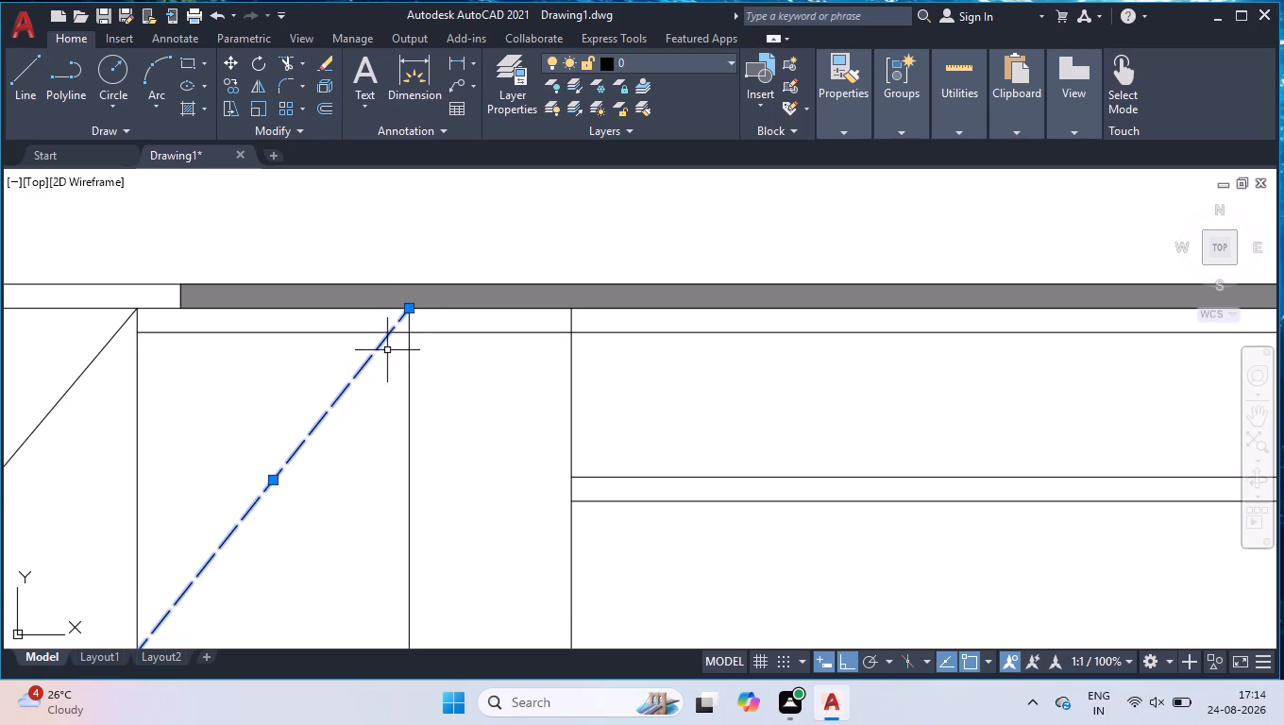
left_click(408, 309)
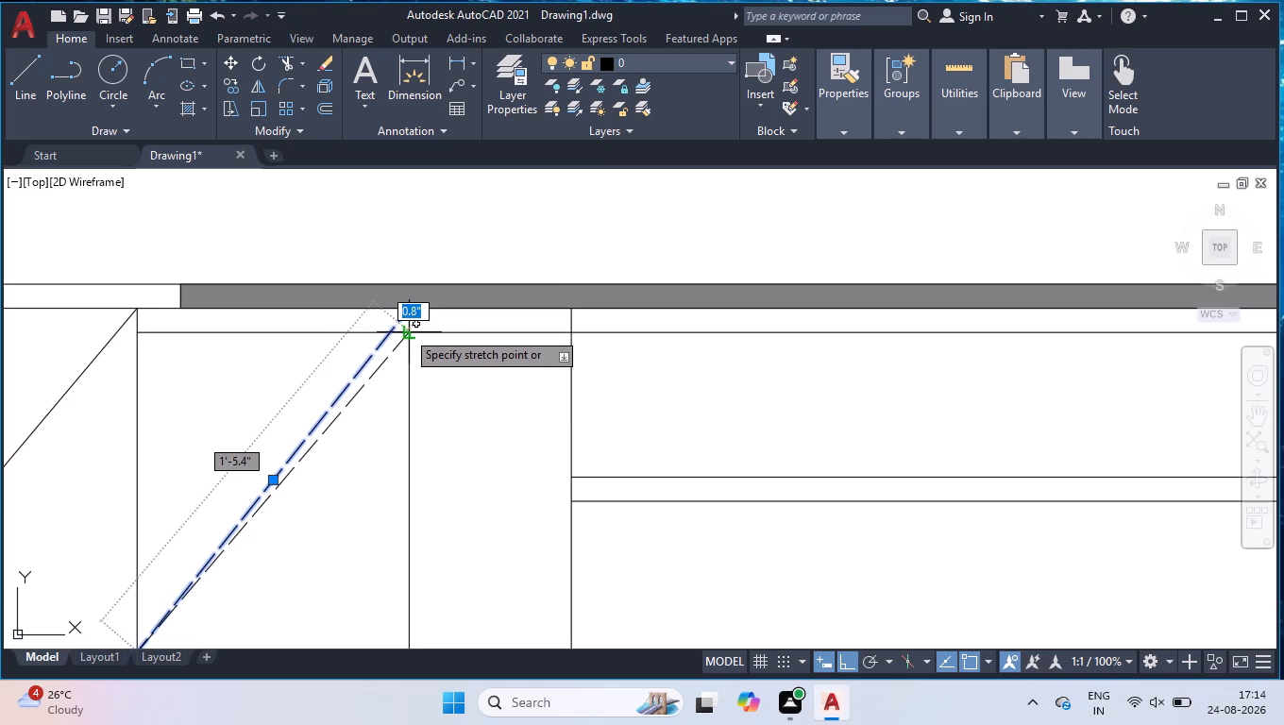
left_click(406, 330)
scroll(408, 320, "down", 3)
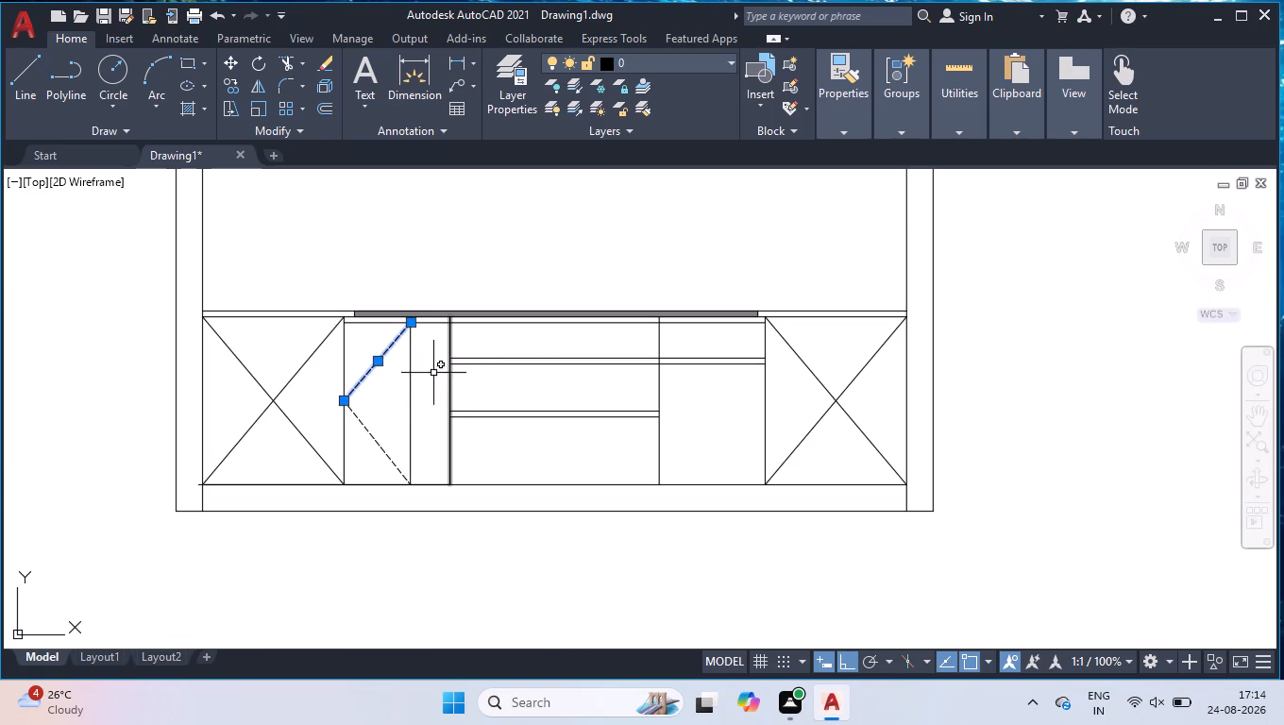
Delete both dashed V lines in the narrow compartment beside the first X-marked one.
left_click(389, 336, "shift")
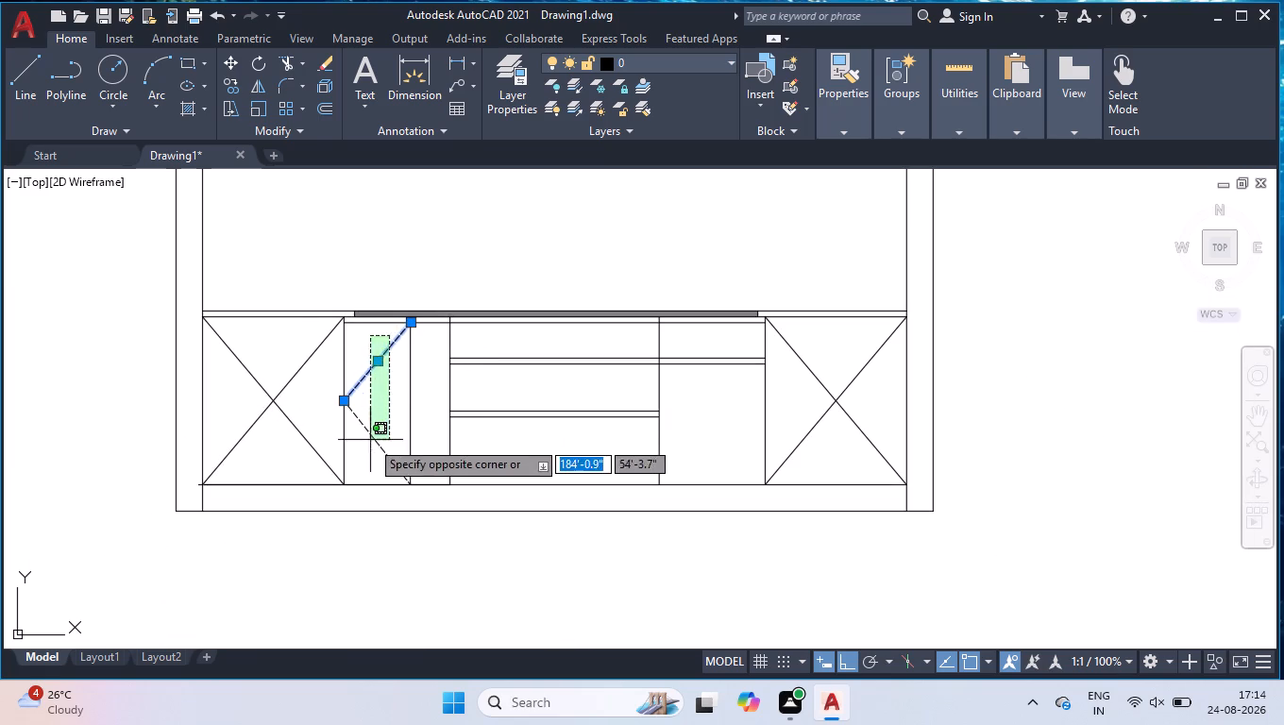
left_click(375, 450)
left_click(387, 350)
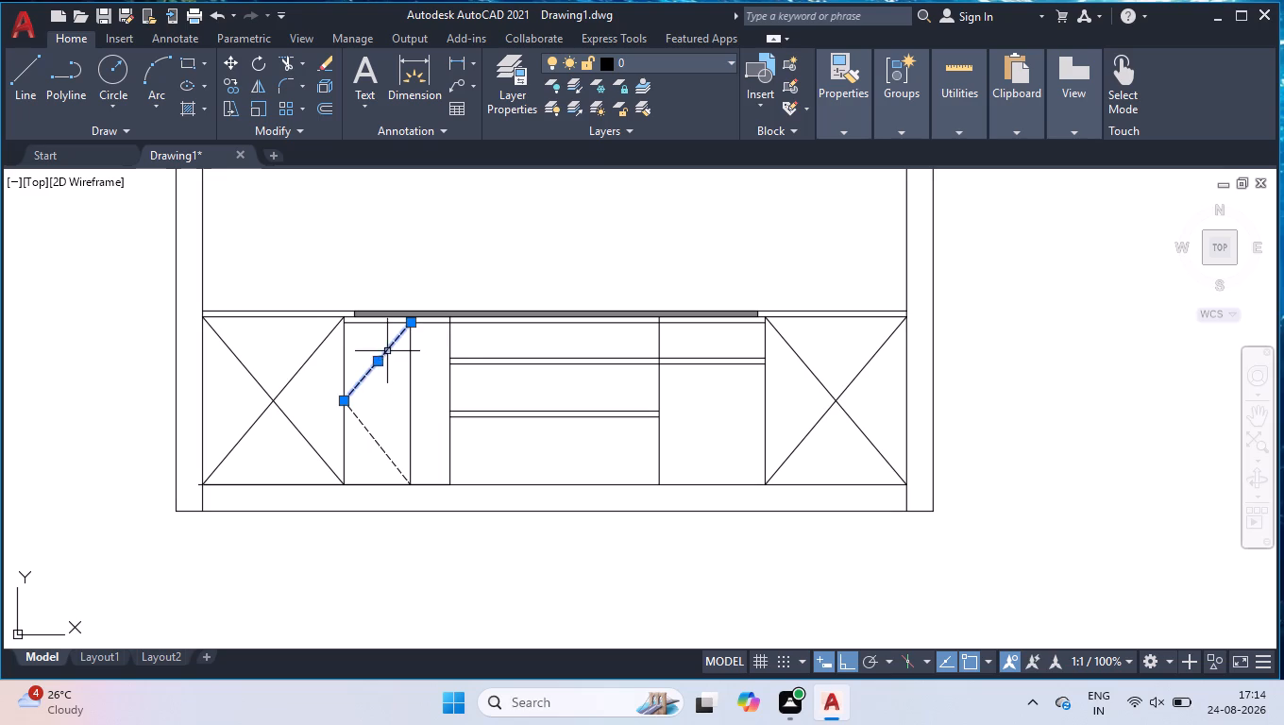
left_click(361, 417)
key("Delete")
Redraw the V with lines from below the thin band through the opposite divider's midpoint (M2P) to the divider's bottom corner.
scroll(367, 412, "up", 1)
key("l")
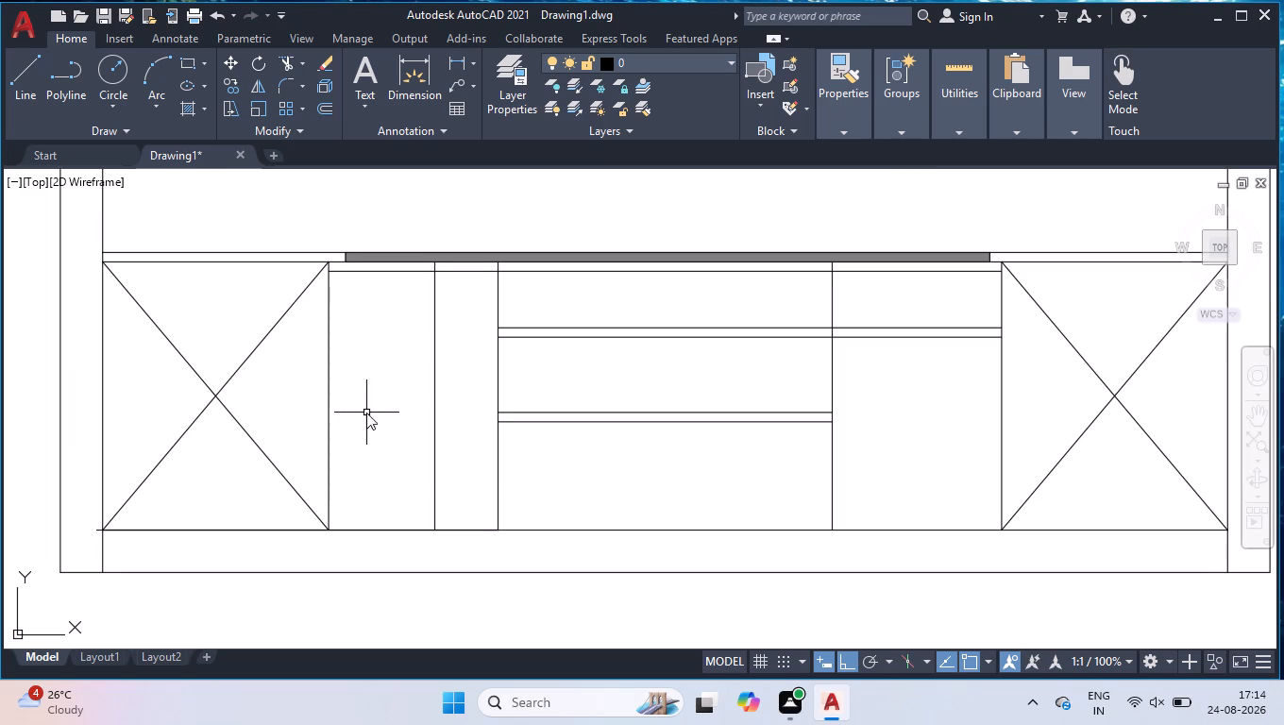
key("Return")
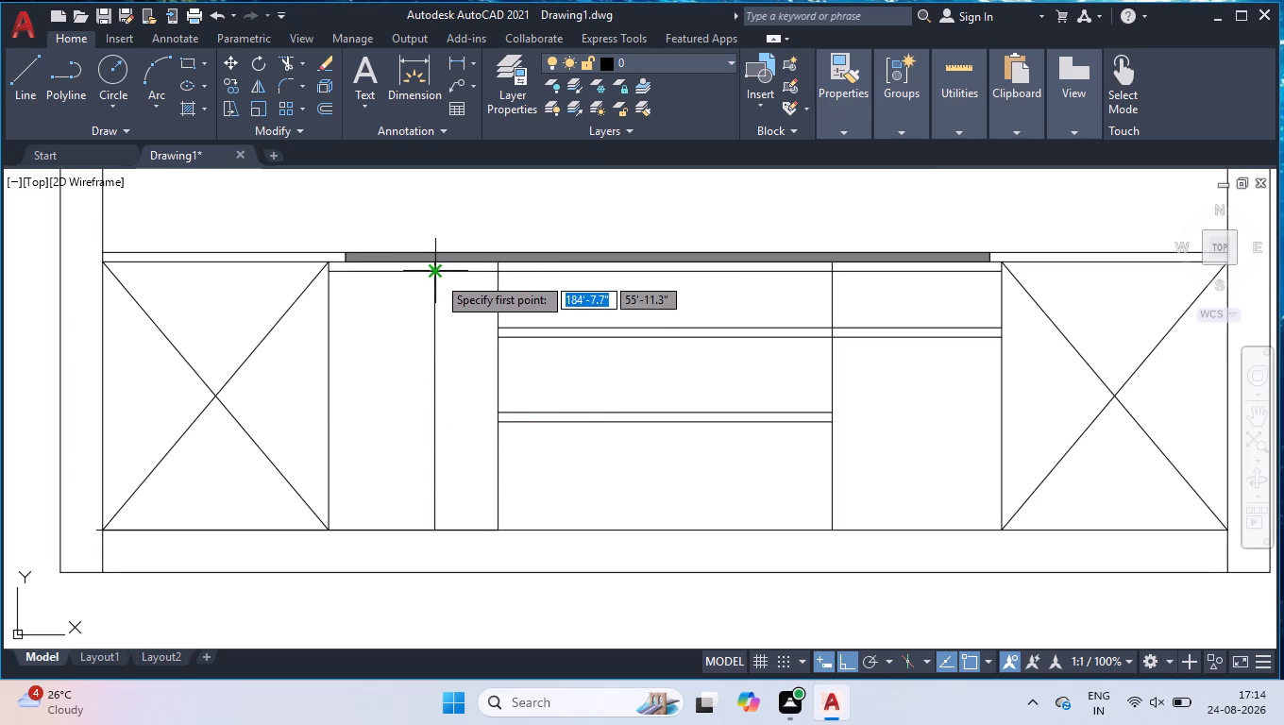
left_click(437, 276)
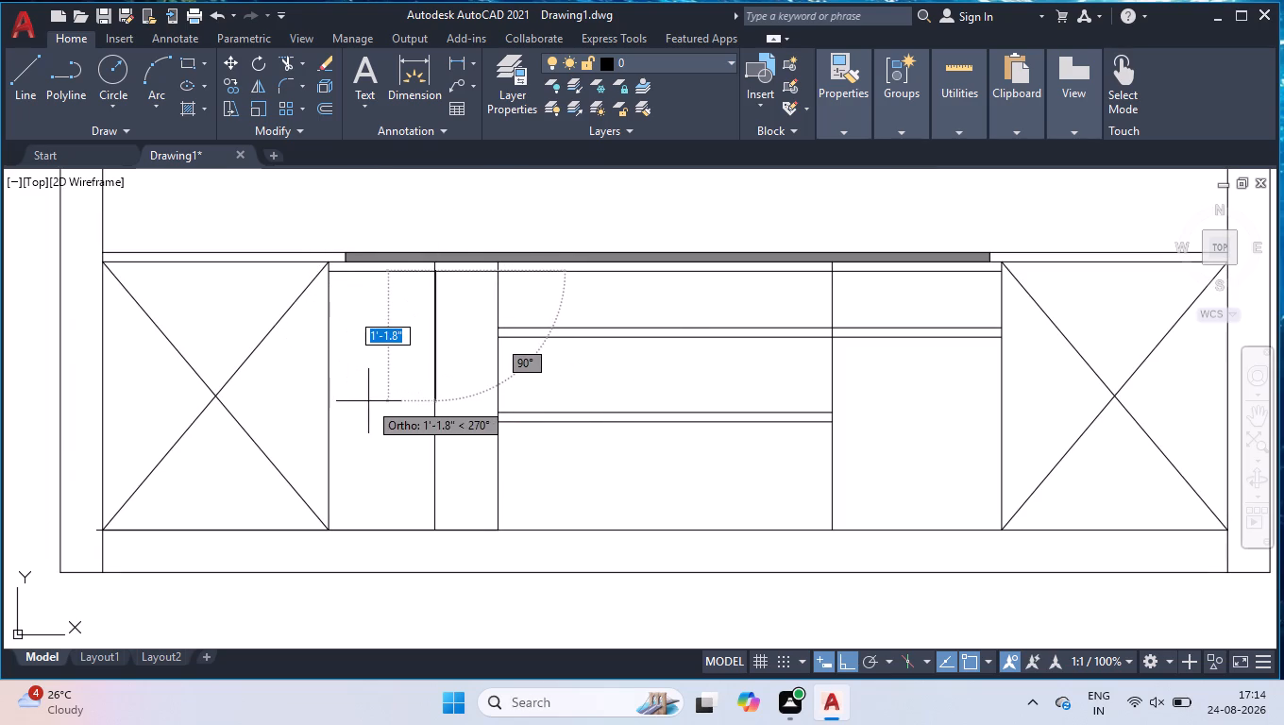
key("m")
key("2")
key("p")
key("Return")
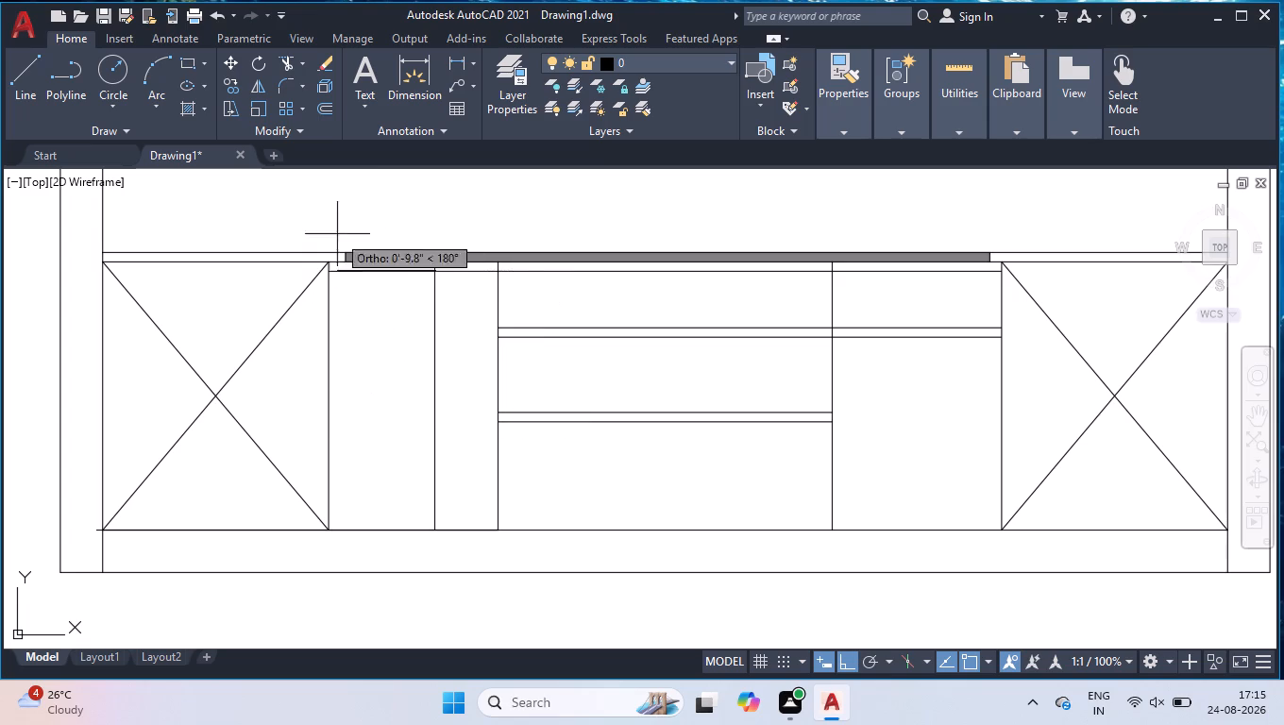
left_click(331, 276)
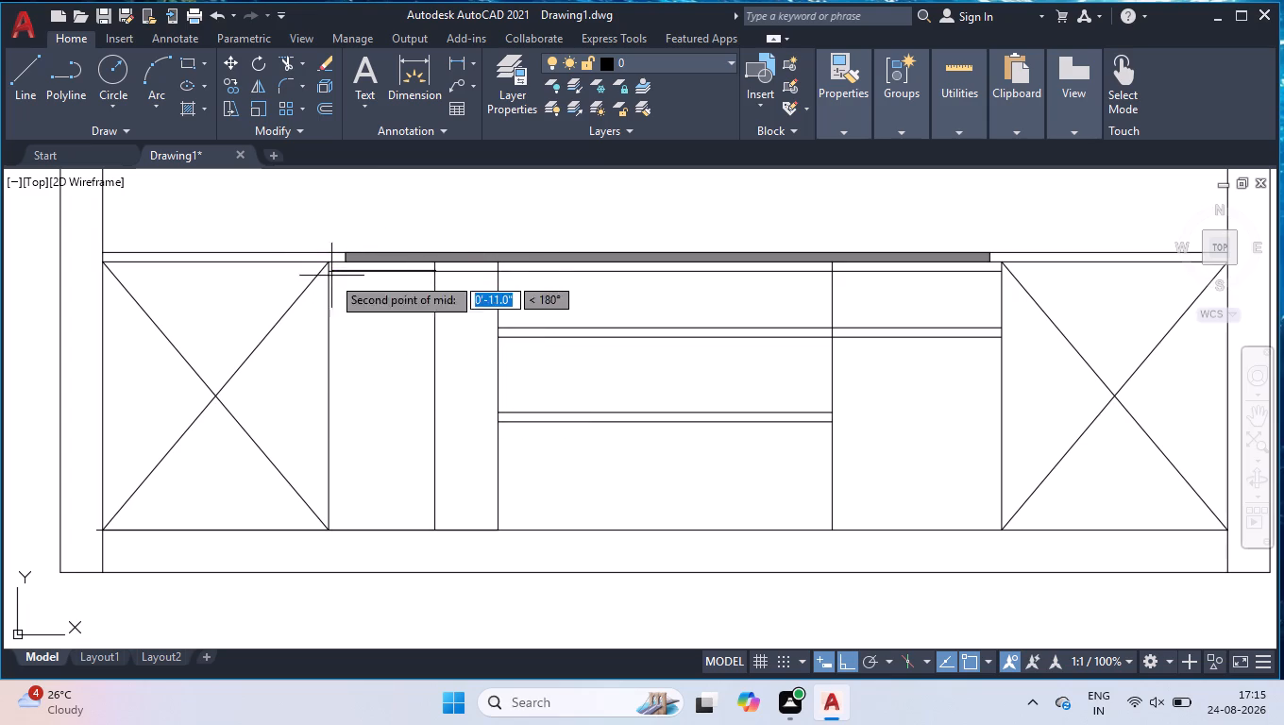
left_click(329, 533)
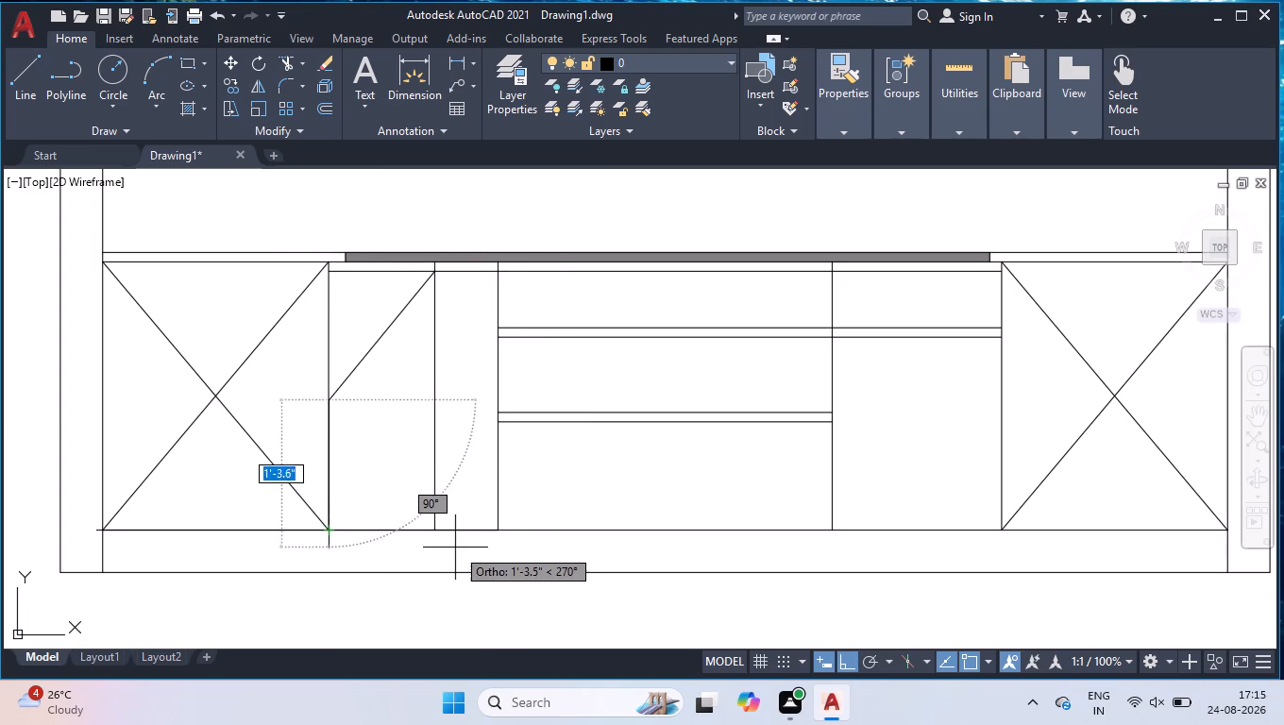
left_click(437, 531)
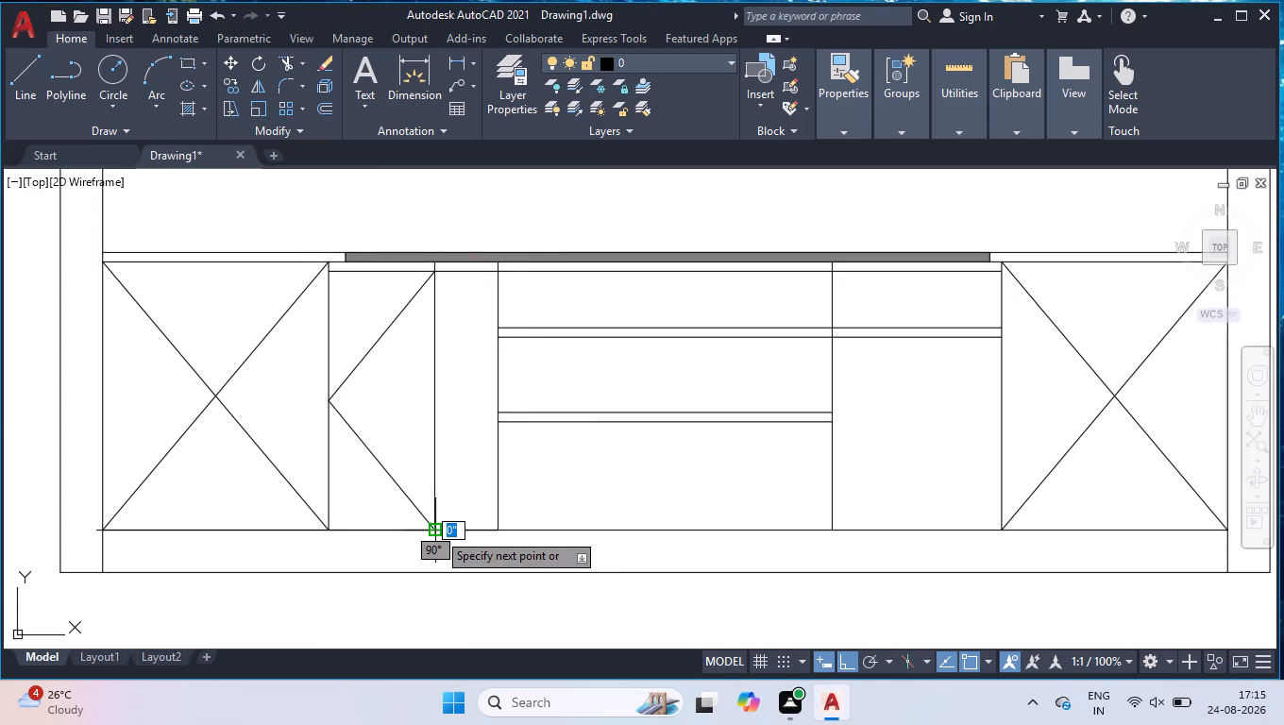
key("space")
Give the two new V lines the dashed ACAD_ISO02 linetype with a linetype scale of 0.1.
left_click(387, 309)
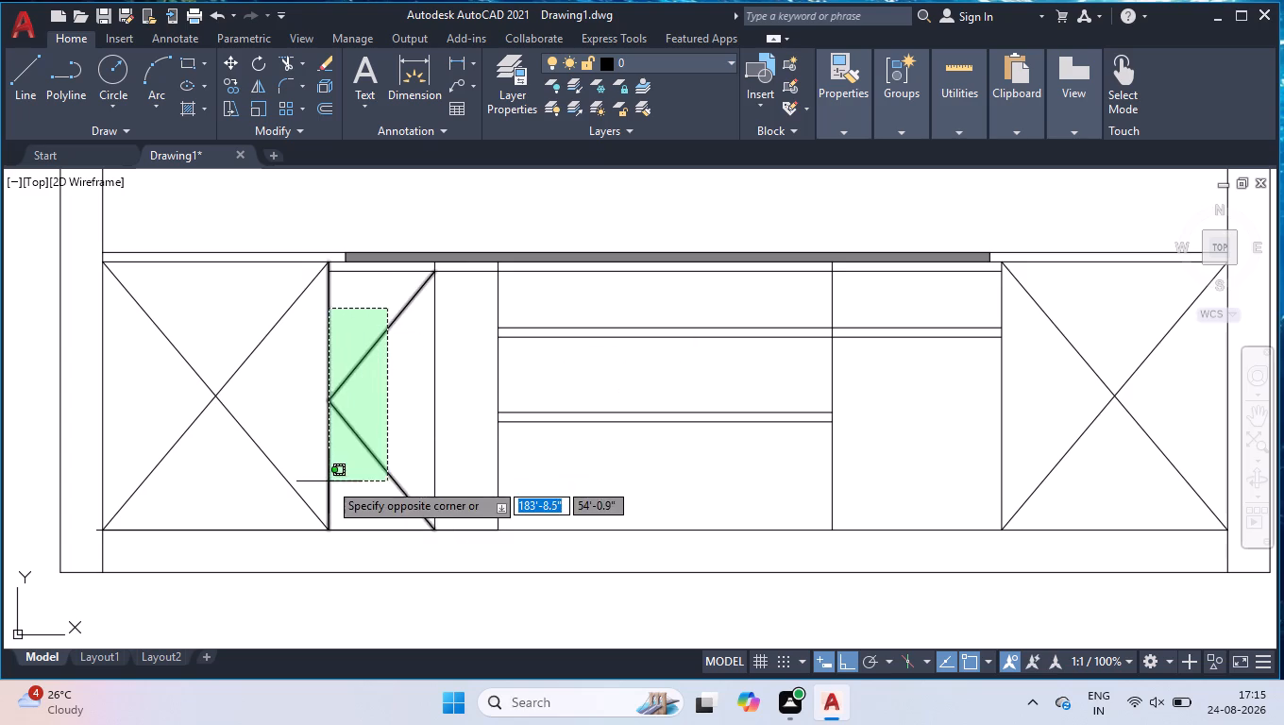
left_click(352, 470)
key("ctrl+1")
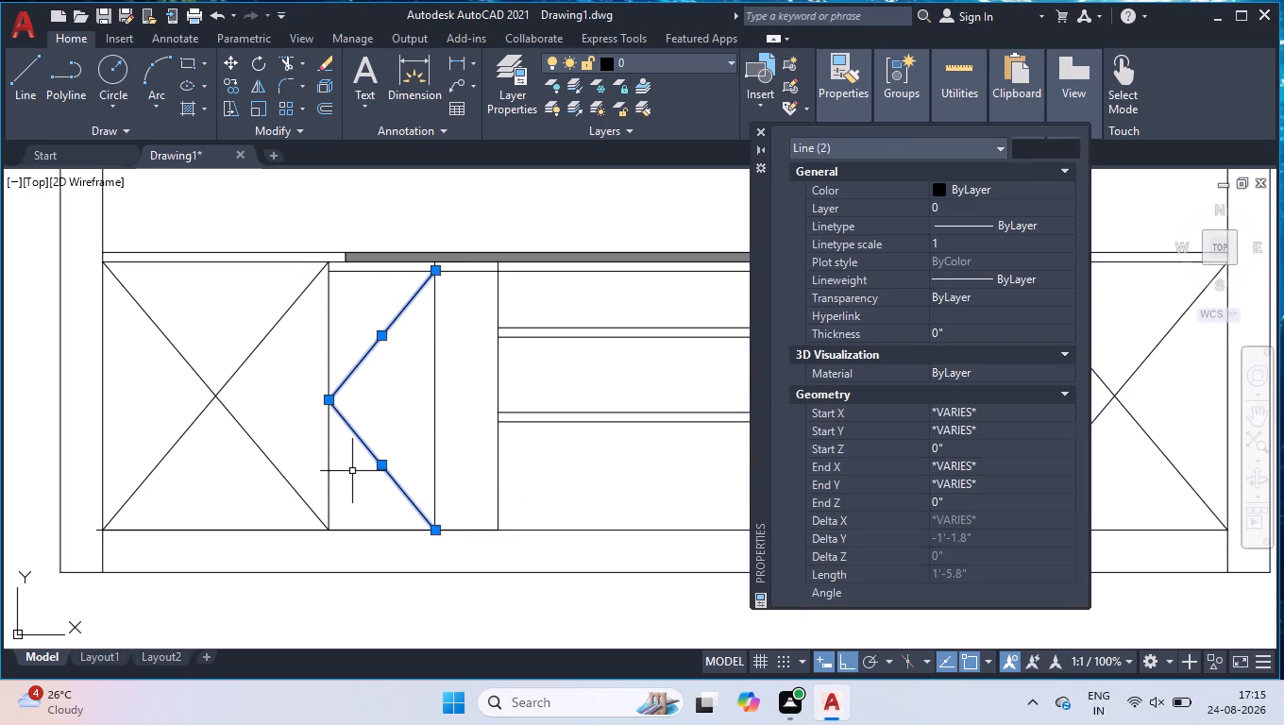
left_click(1024, 228)
left_click(1028, 220)
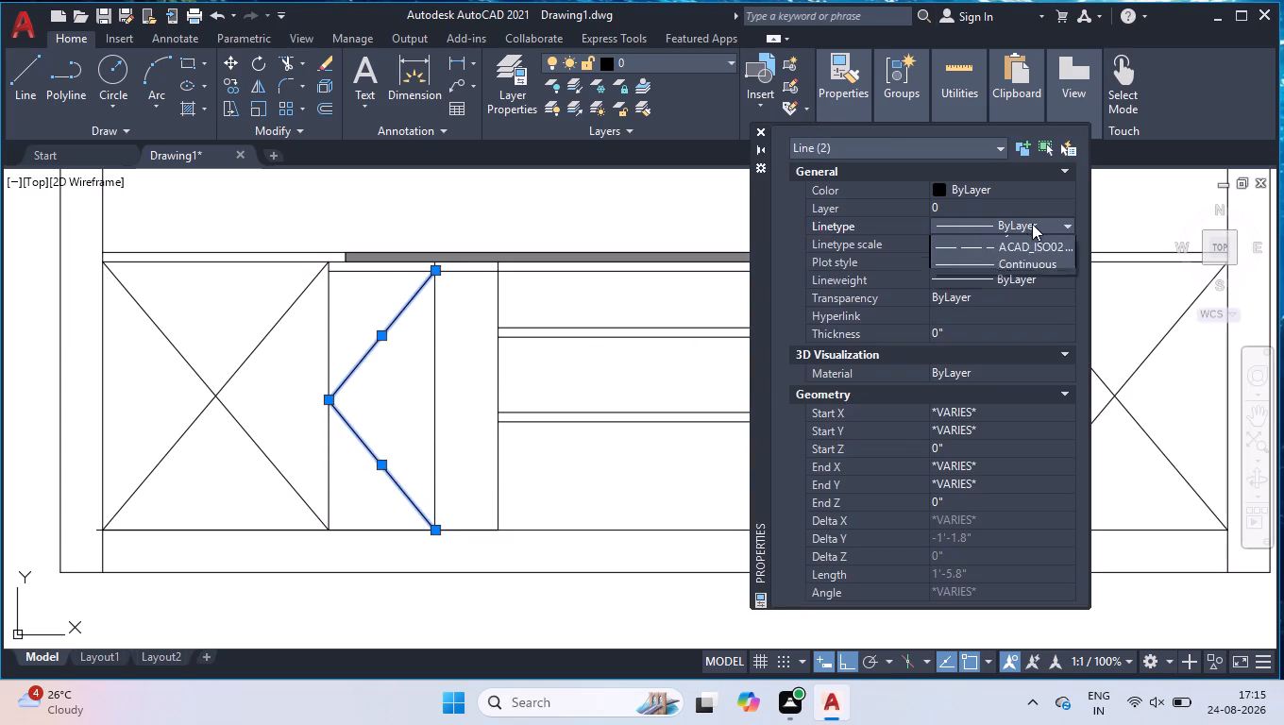
left_click(1021, 278)
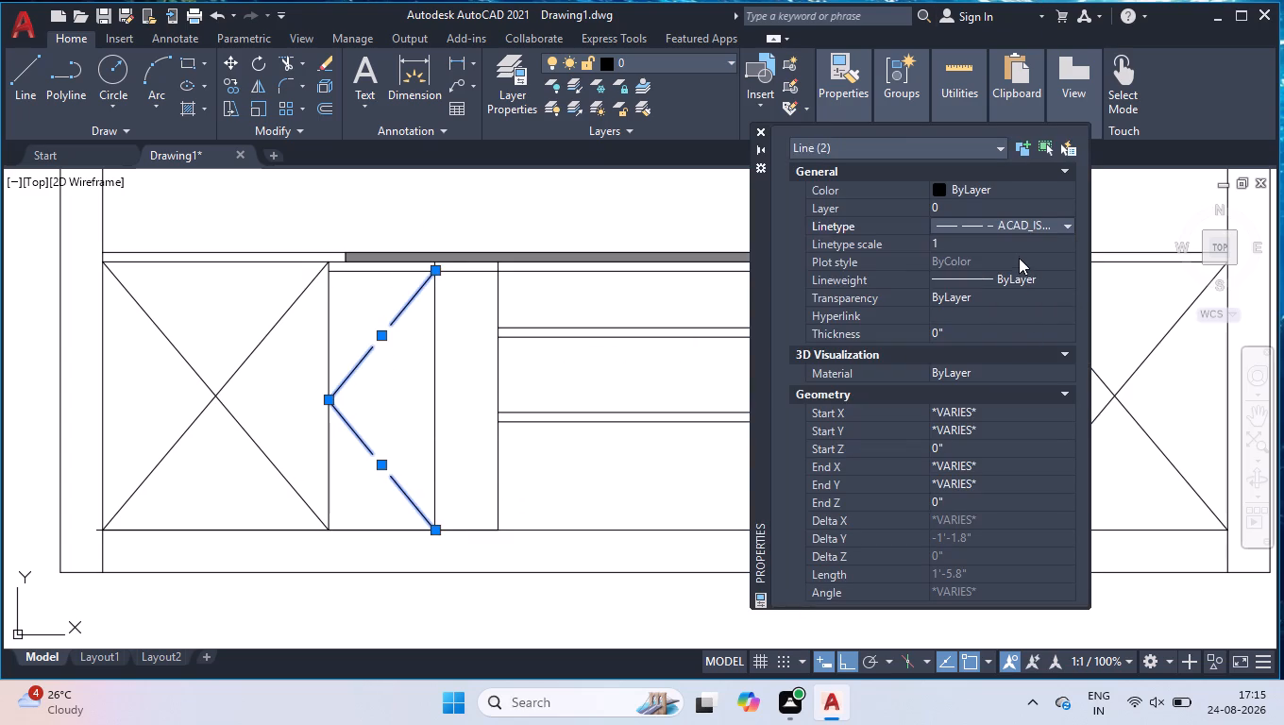
left_click(1027, 238)
type("0.1")
key("Return")
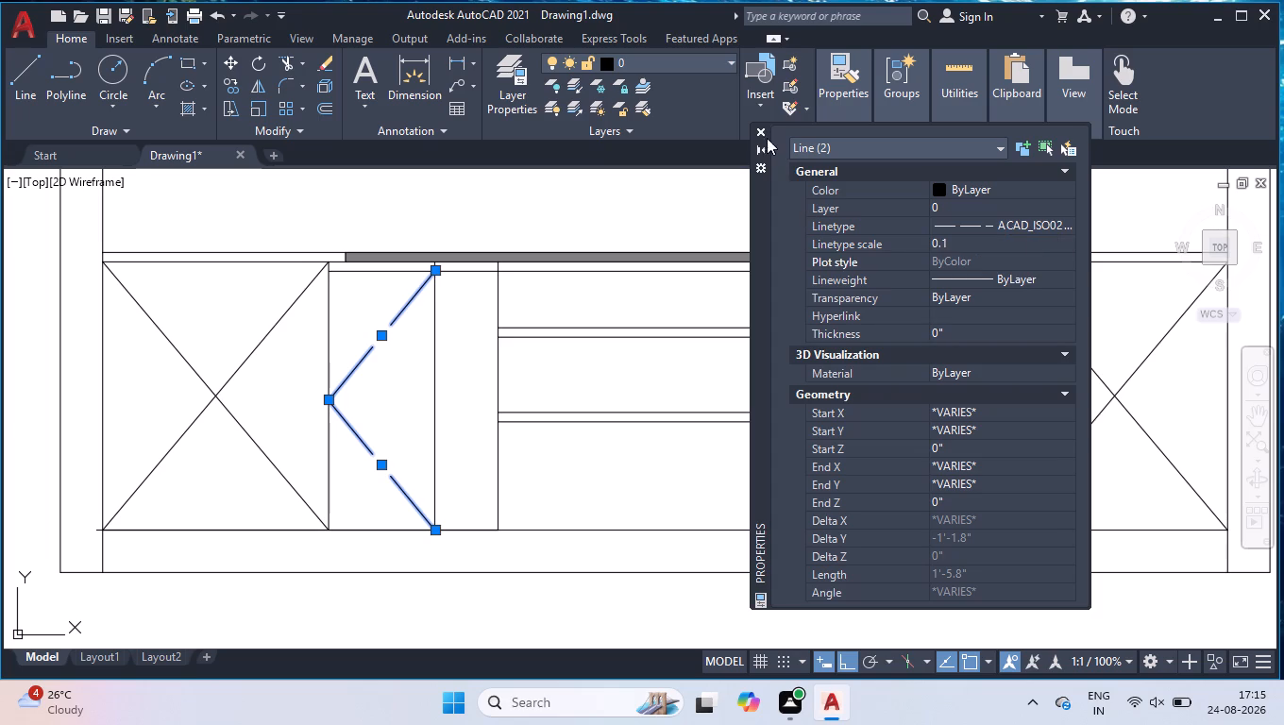
left_click(764, 135)
left_click(536, 227, "shift")
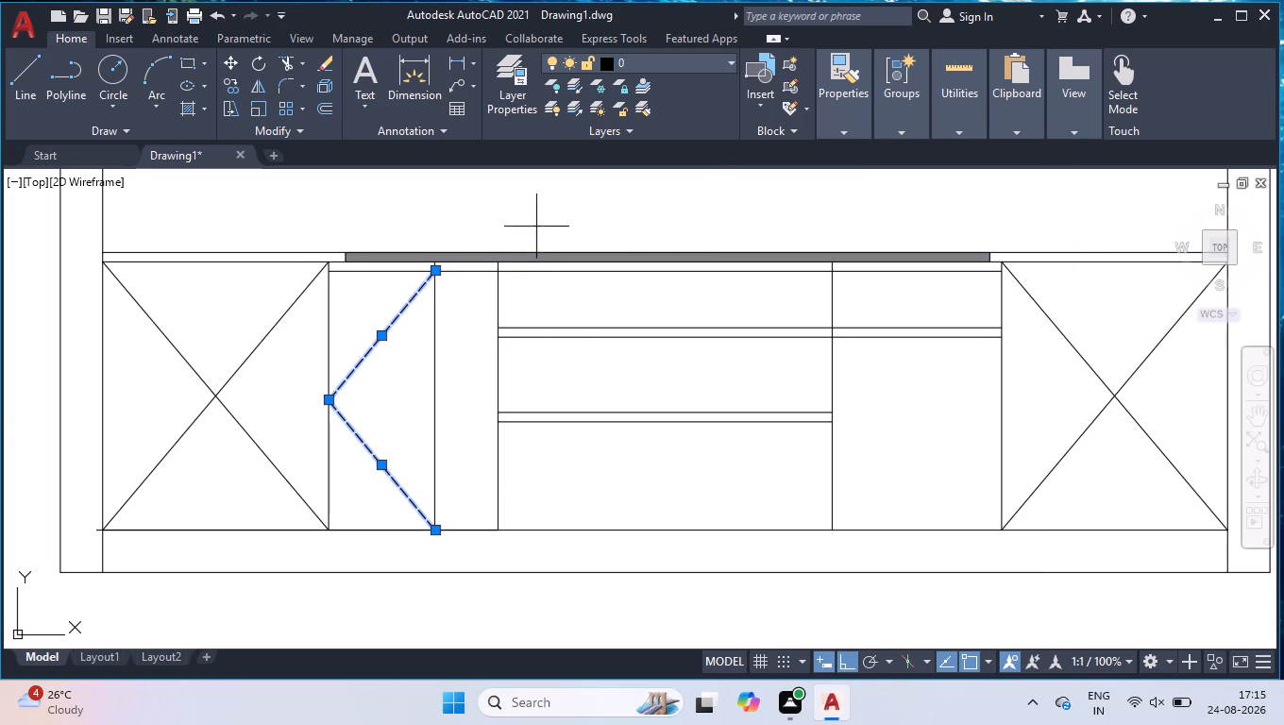
left_click(315, 560, "shift")
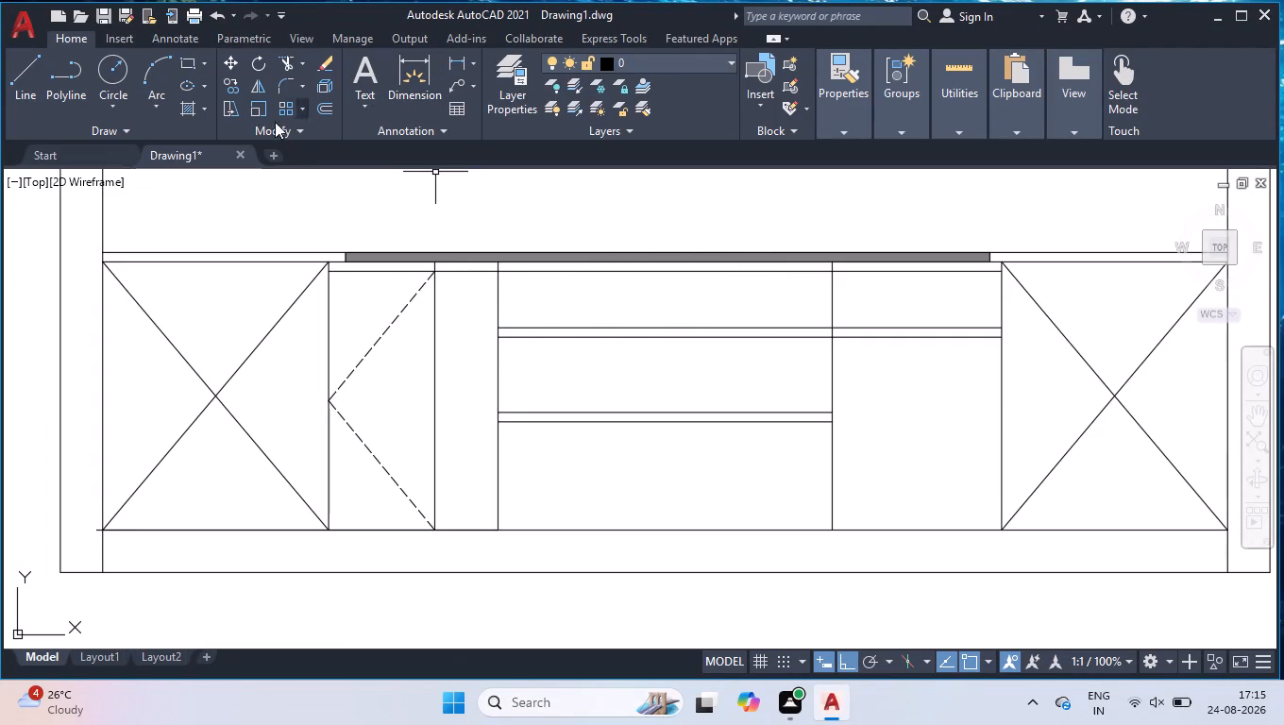
Fill all segments of the thin horizontal bands between the X-marked compartments with a Solid hatch in index colour 41.
left_click(179, 110)
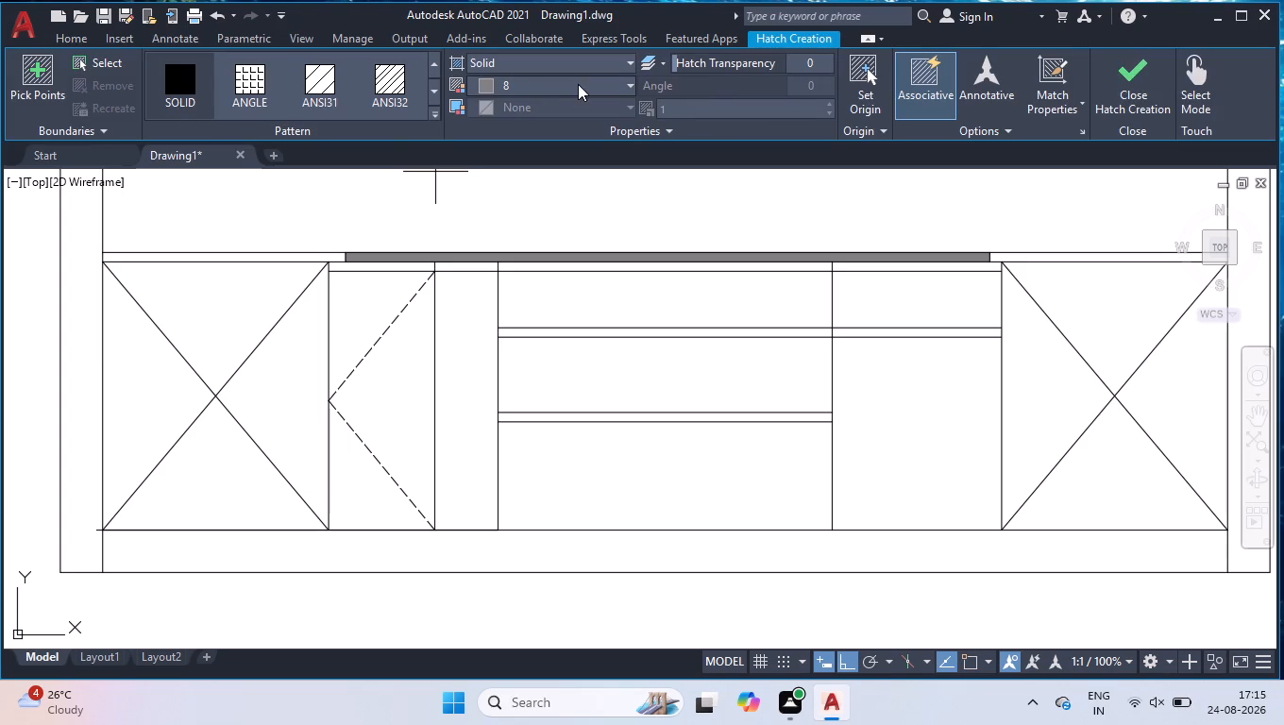
left_click(506, 77)
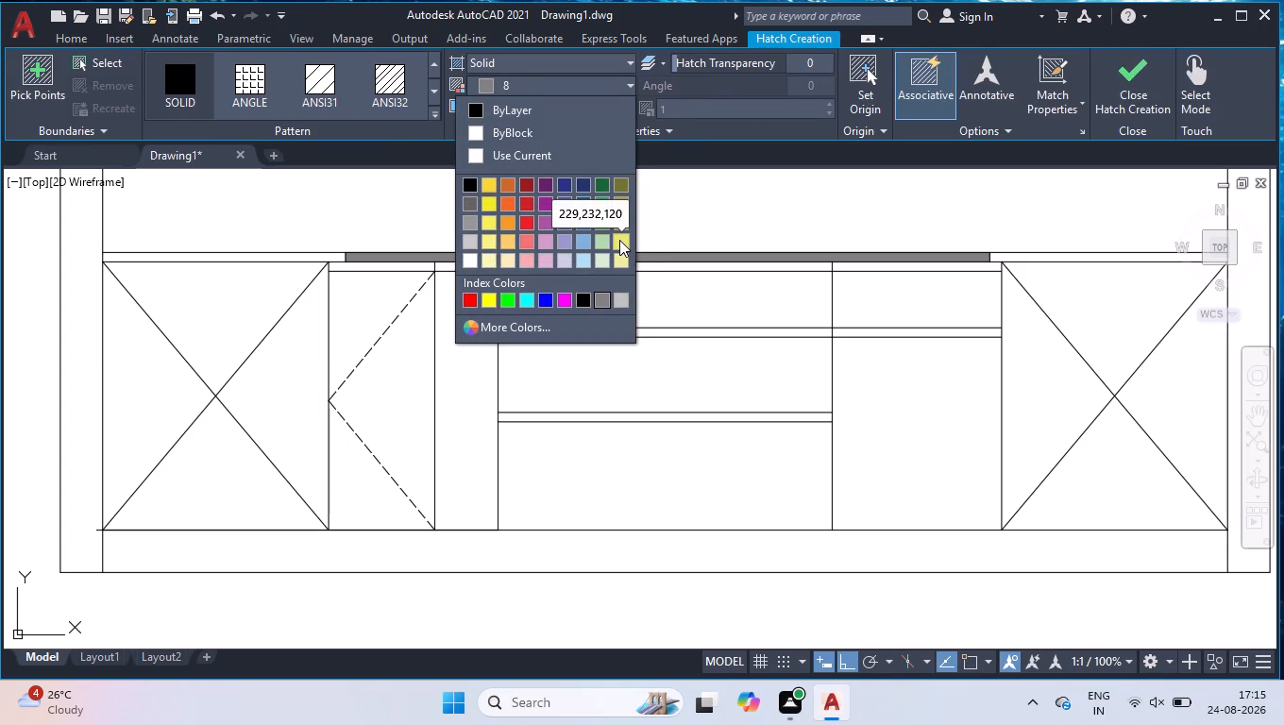
left_click(485, 322)
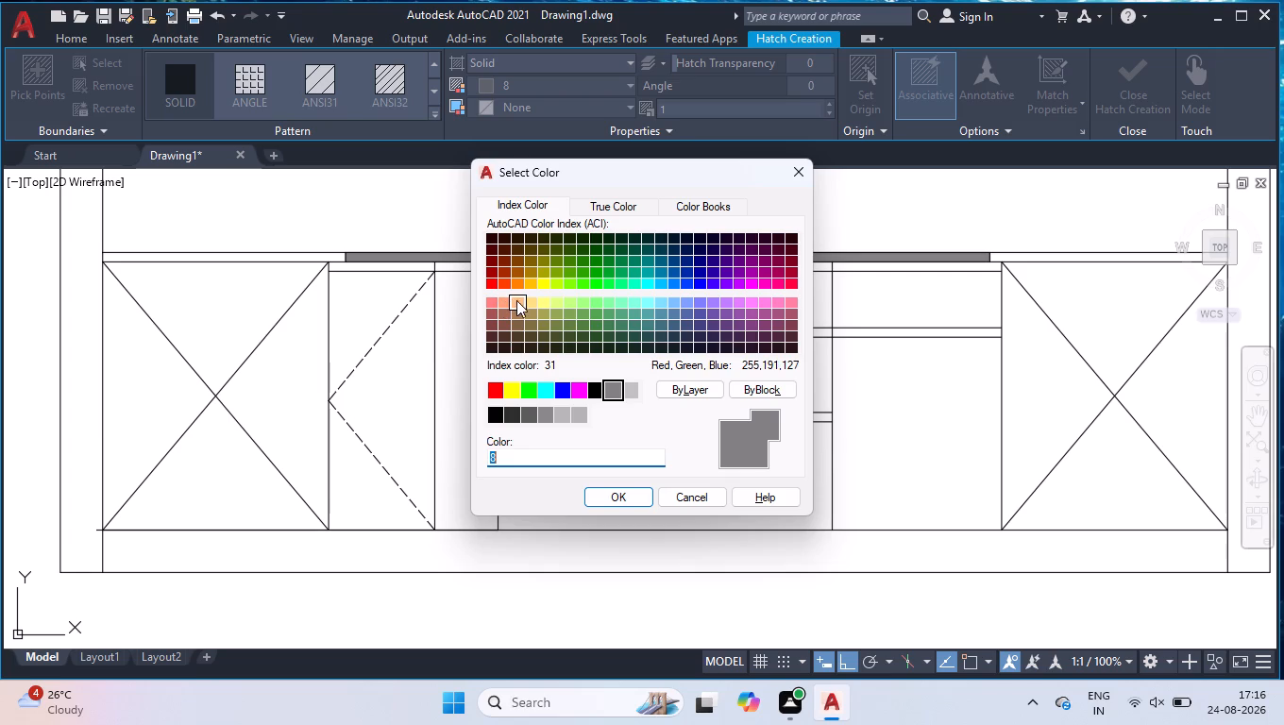
left_click(524, 305)
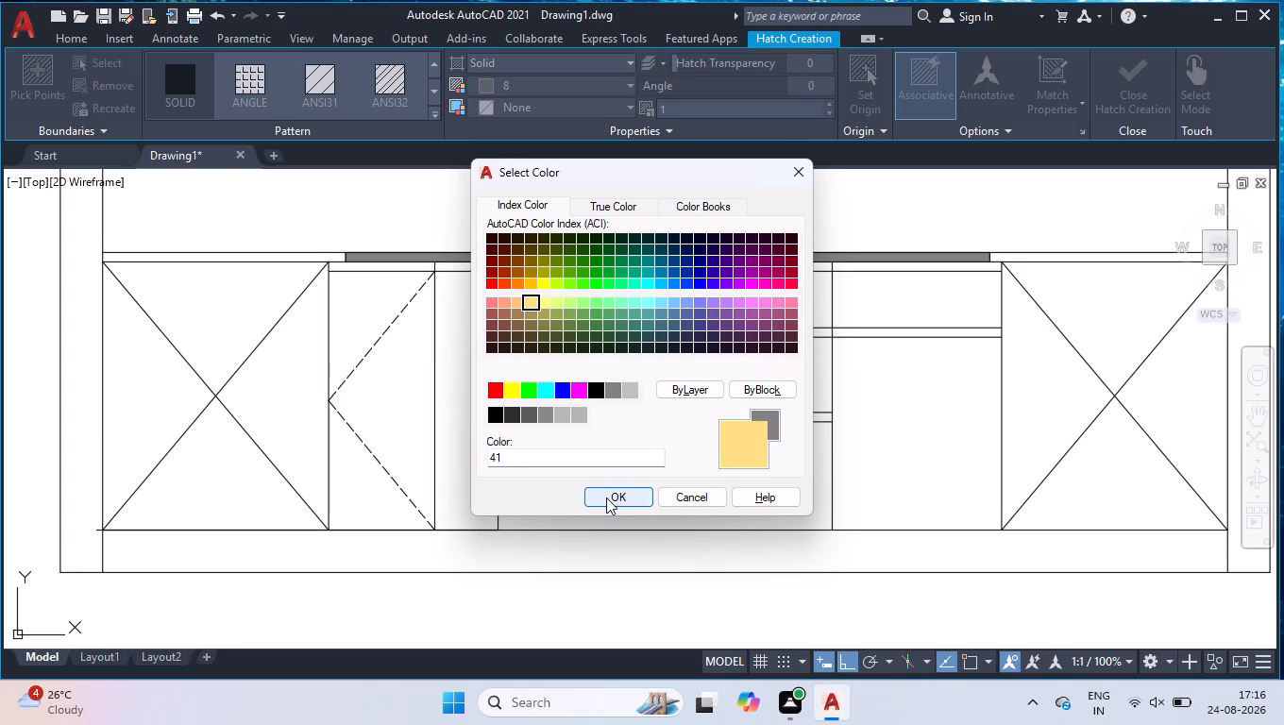
left_click(606, 497)
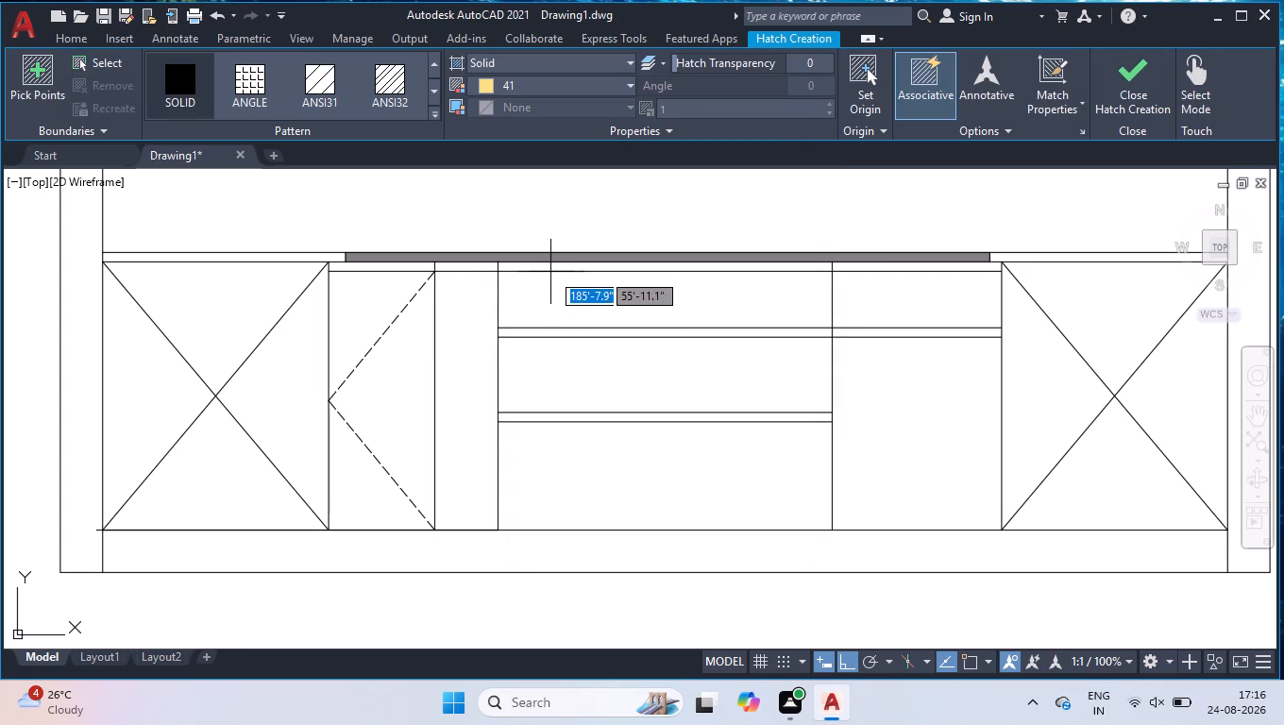
left_click(552, 268)
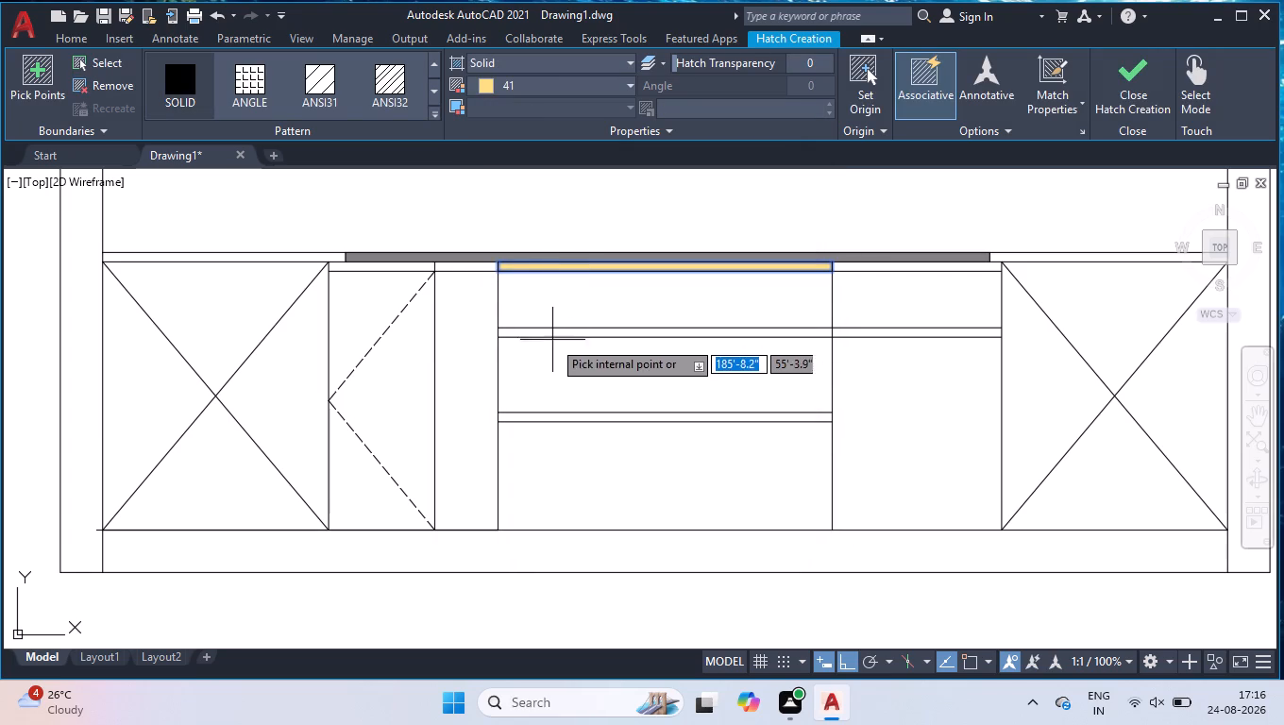
left_click(552, 334)
left_click(869, 334)
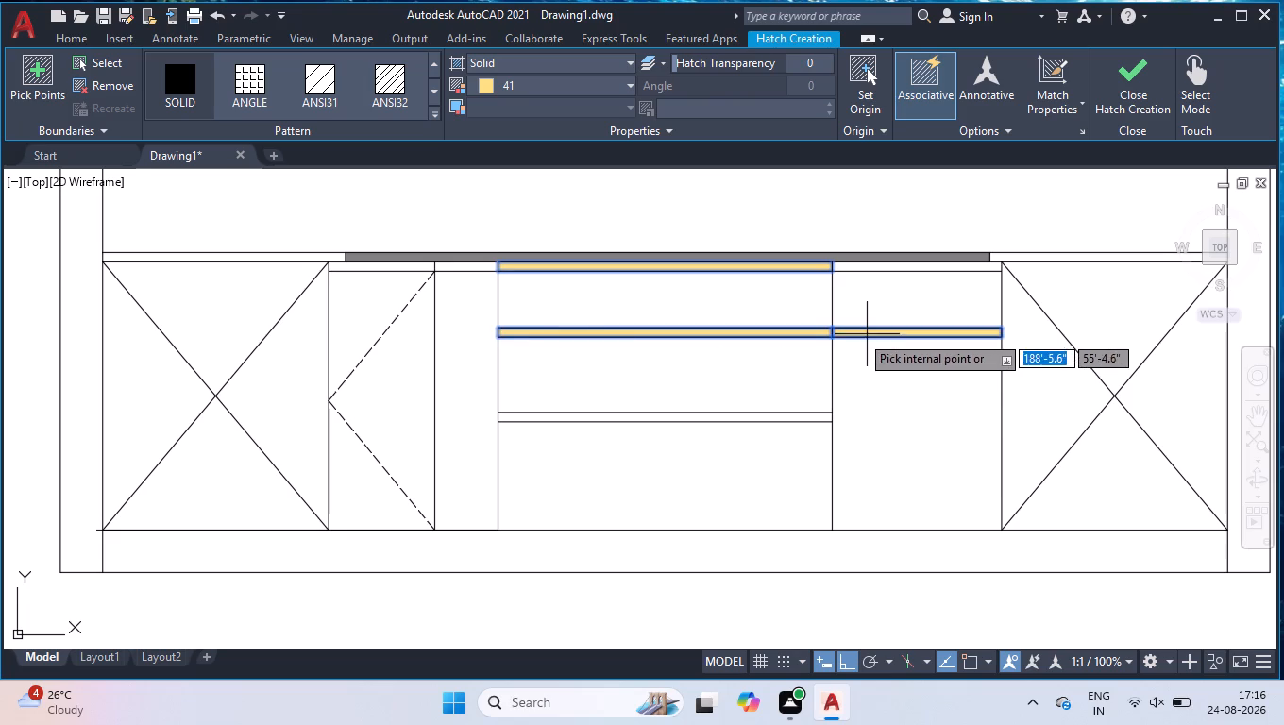
left_click(705, 418)
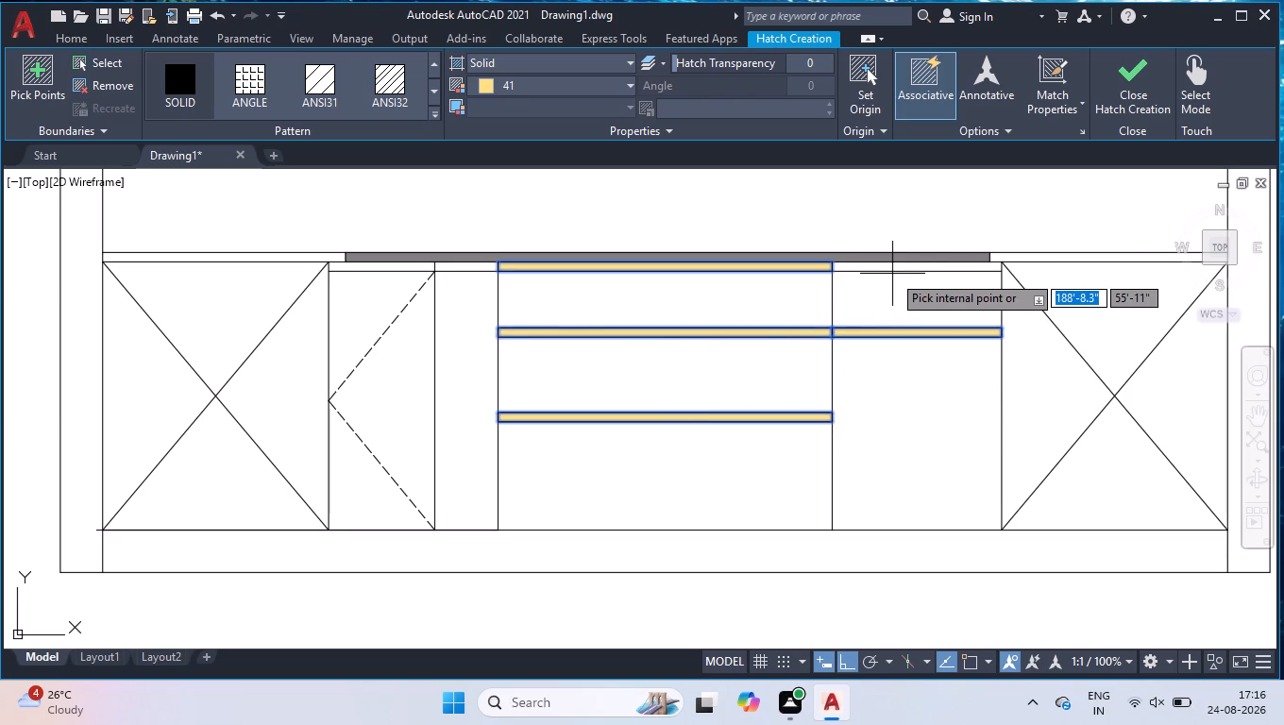
left_click(893, 268)
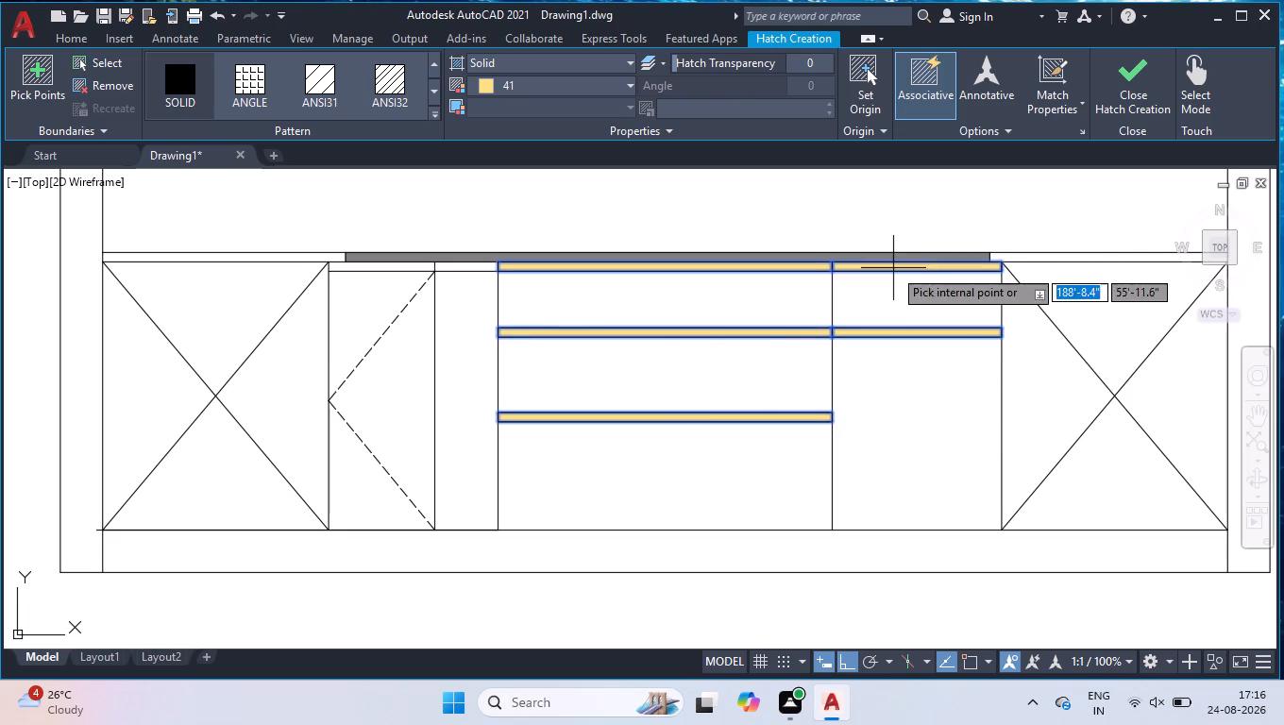
left_click(383, 269)
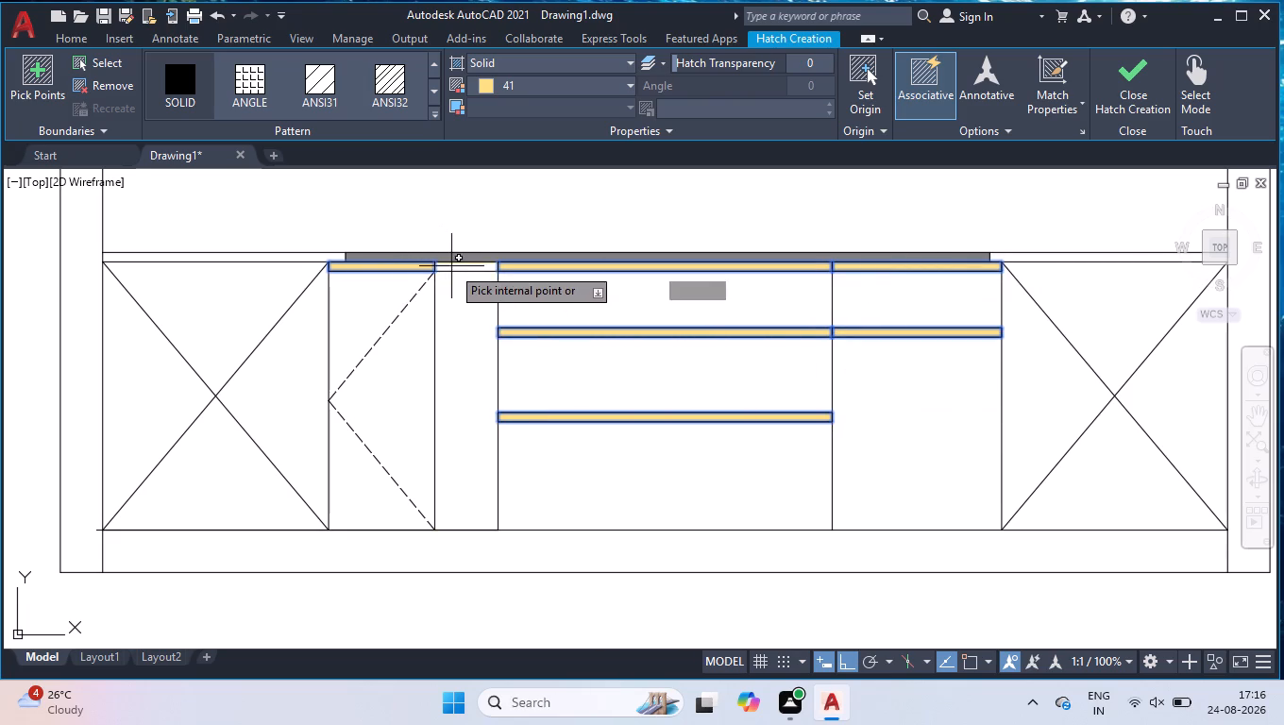
left_click(467, 268)
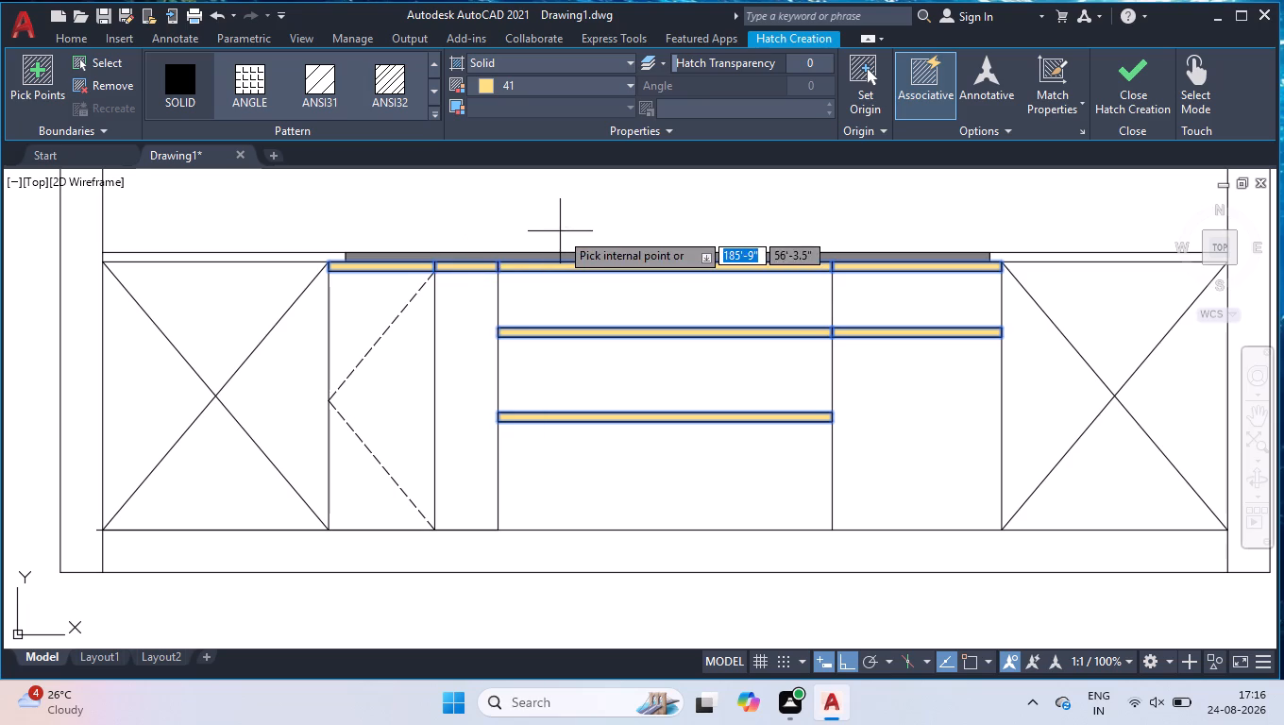
key("Return")
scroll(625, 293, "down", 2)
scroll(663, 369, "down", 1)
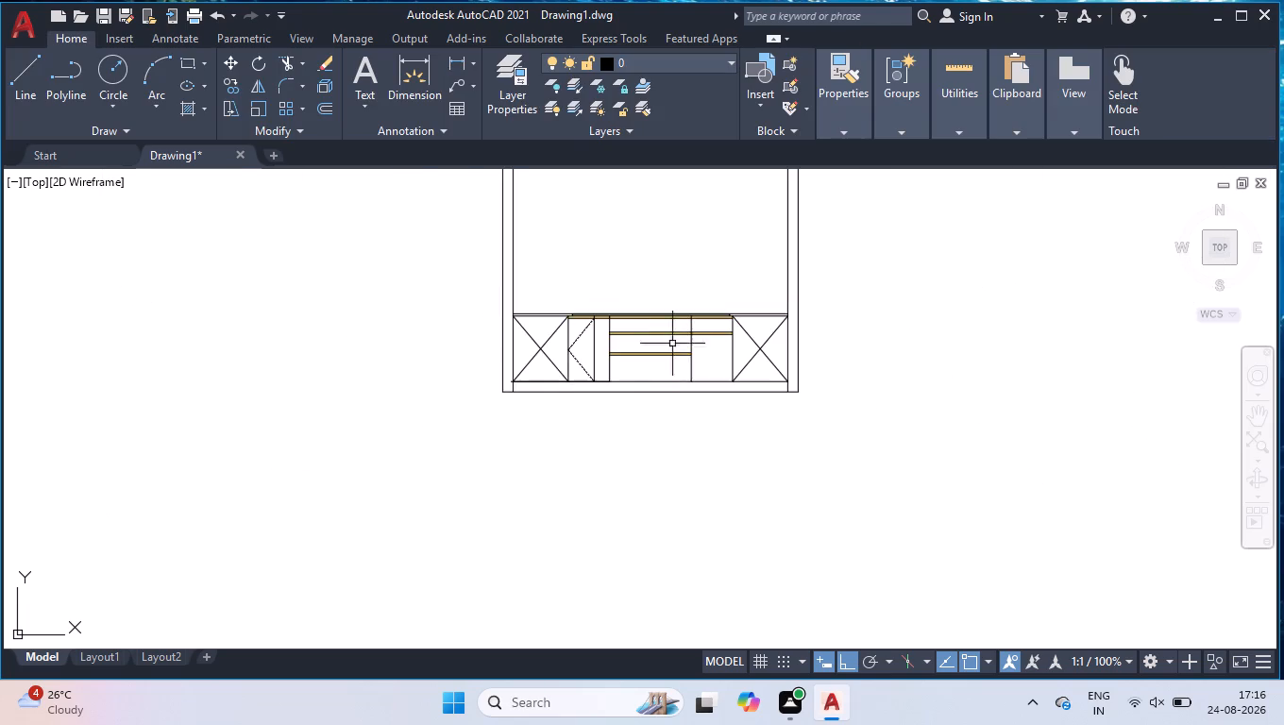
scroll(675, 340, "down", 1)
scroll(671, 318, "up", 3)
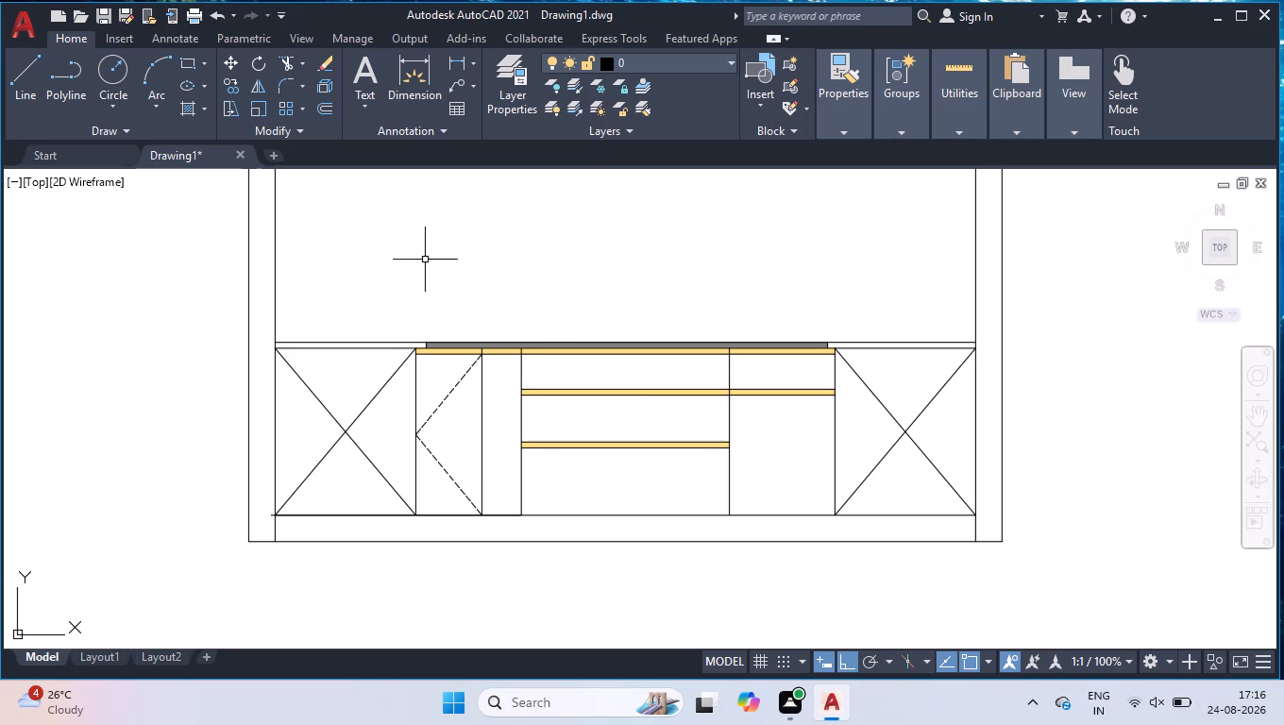
Add vertical linear dimensions to the two gaps between the three yellow bands, along the divider where the lower bands begin.
type("DLI")
key("Return")
scroll(529, 438, "up", 2)
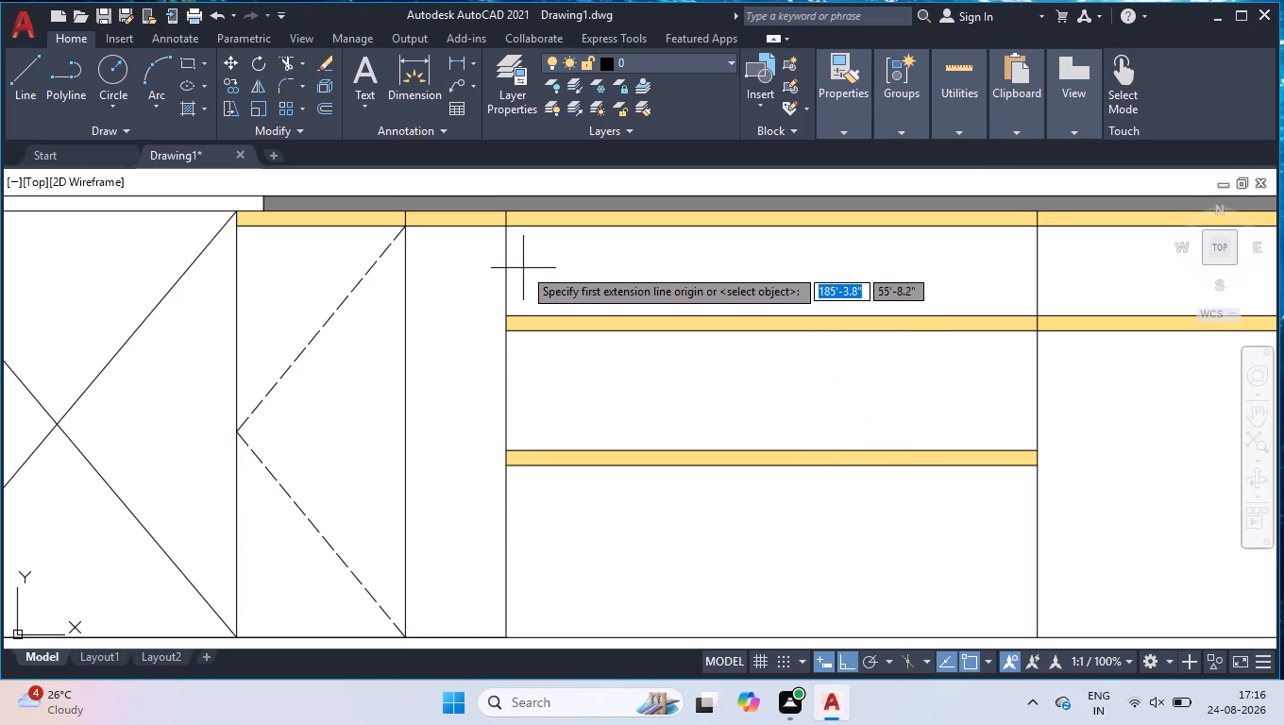
left_click(508, 228)
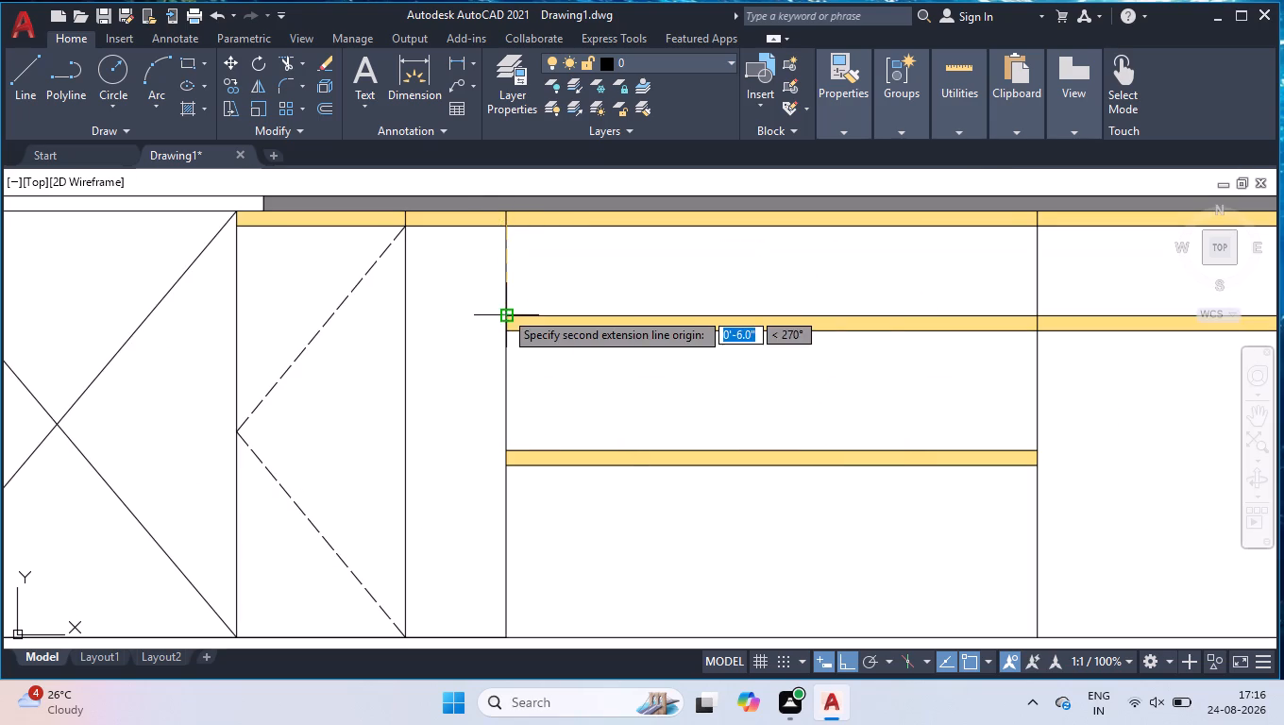
left_click(504, 311)
left_click(577, 312)
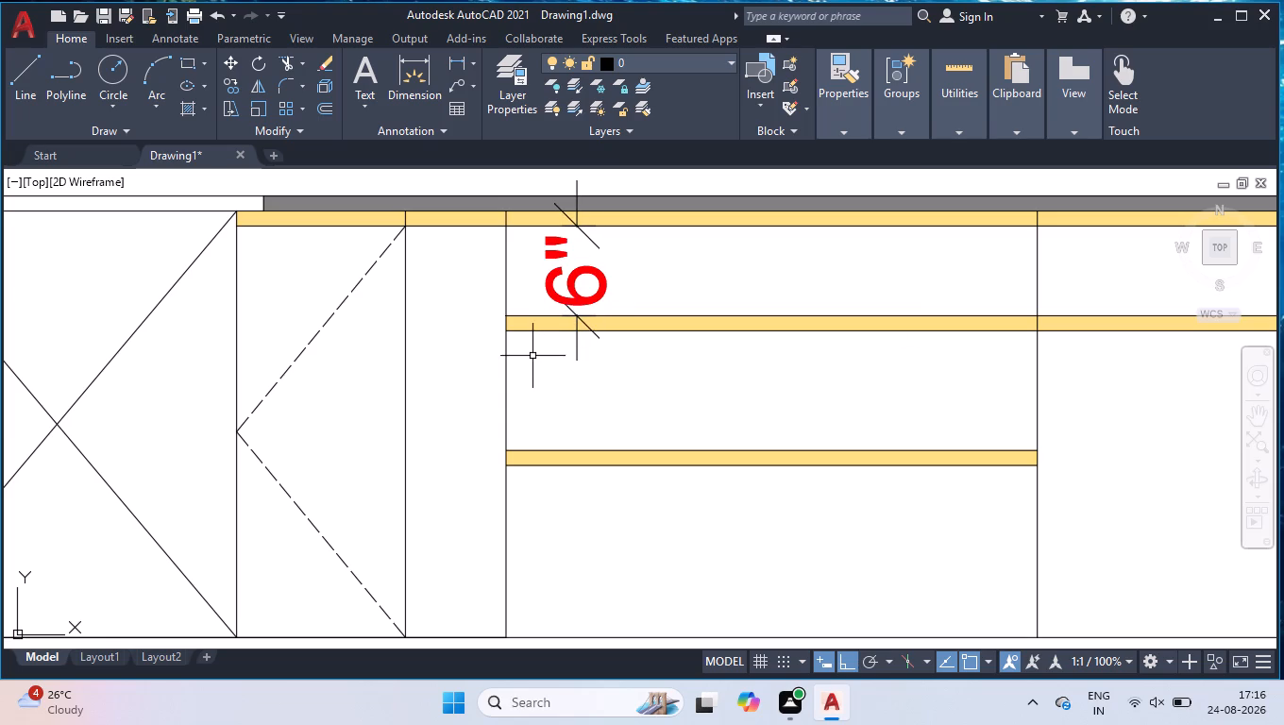
key("space")
left_click(507, 333)
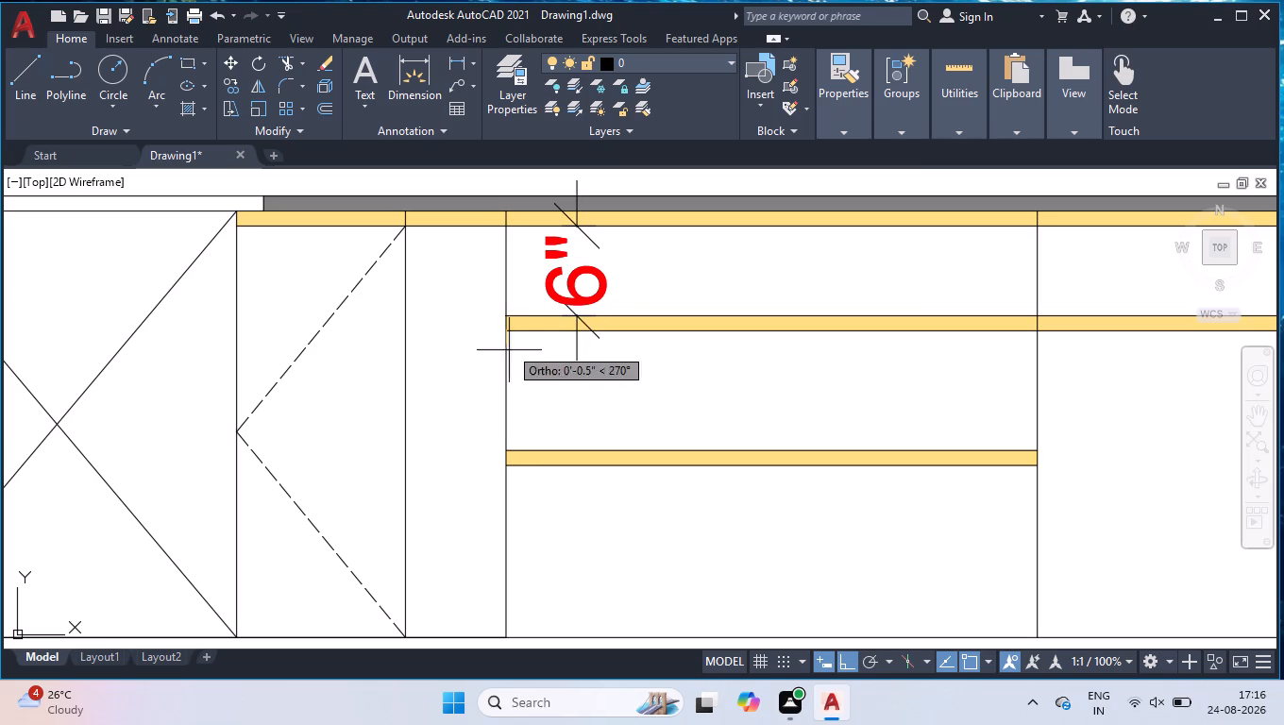
left_click(507, 447)
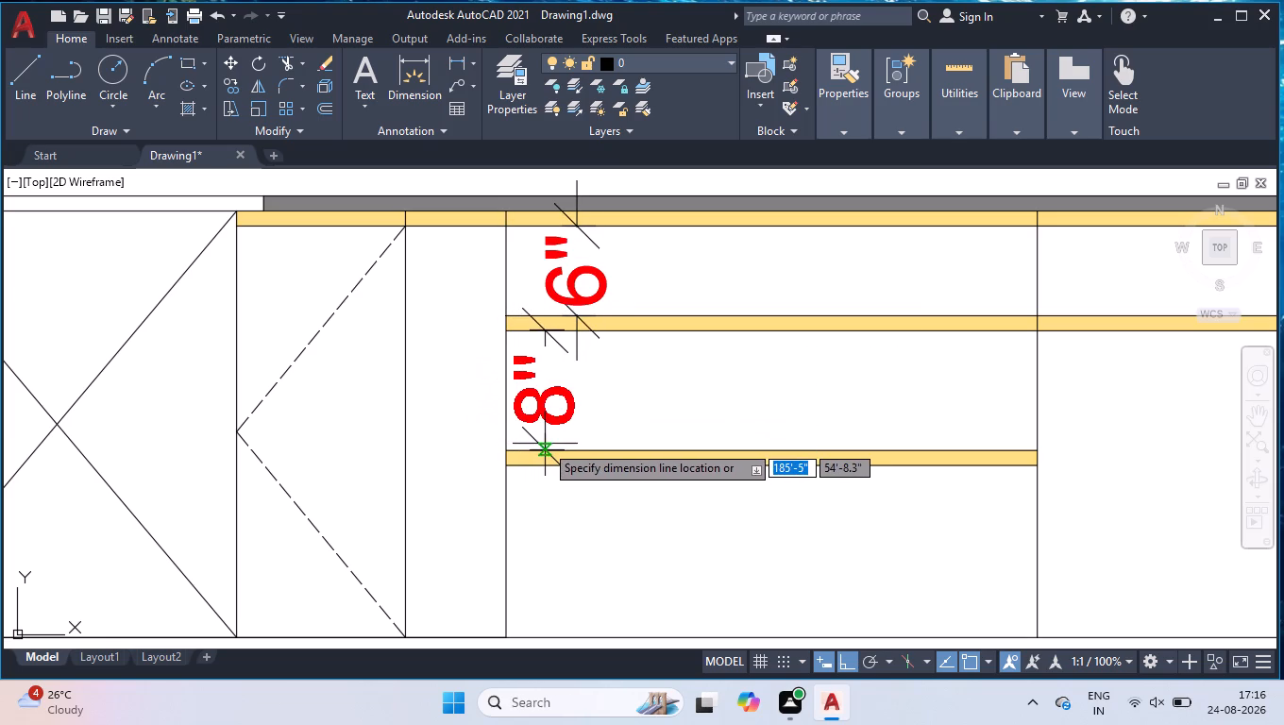
left_click(545, 444)
scroll(633, 424, "down", 1)
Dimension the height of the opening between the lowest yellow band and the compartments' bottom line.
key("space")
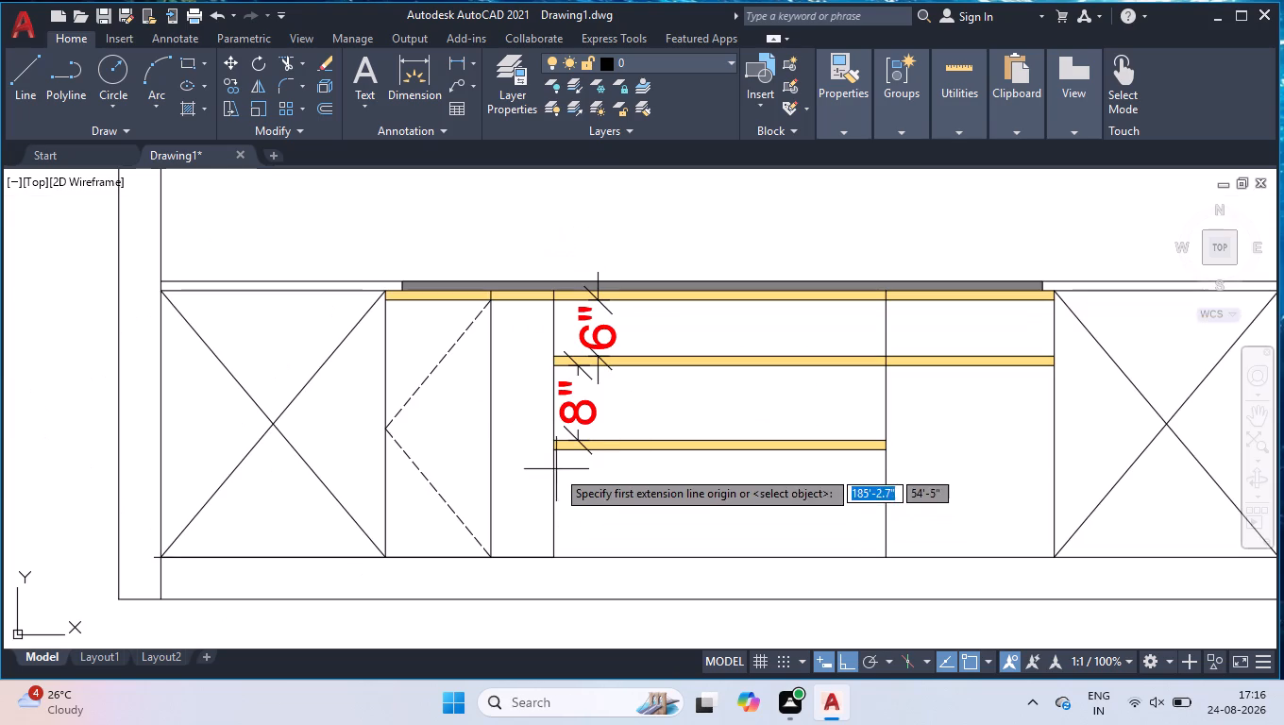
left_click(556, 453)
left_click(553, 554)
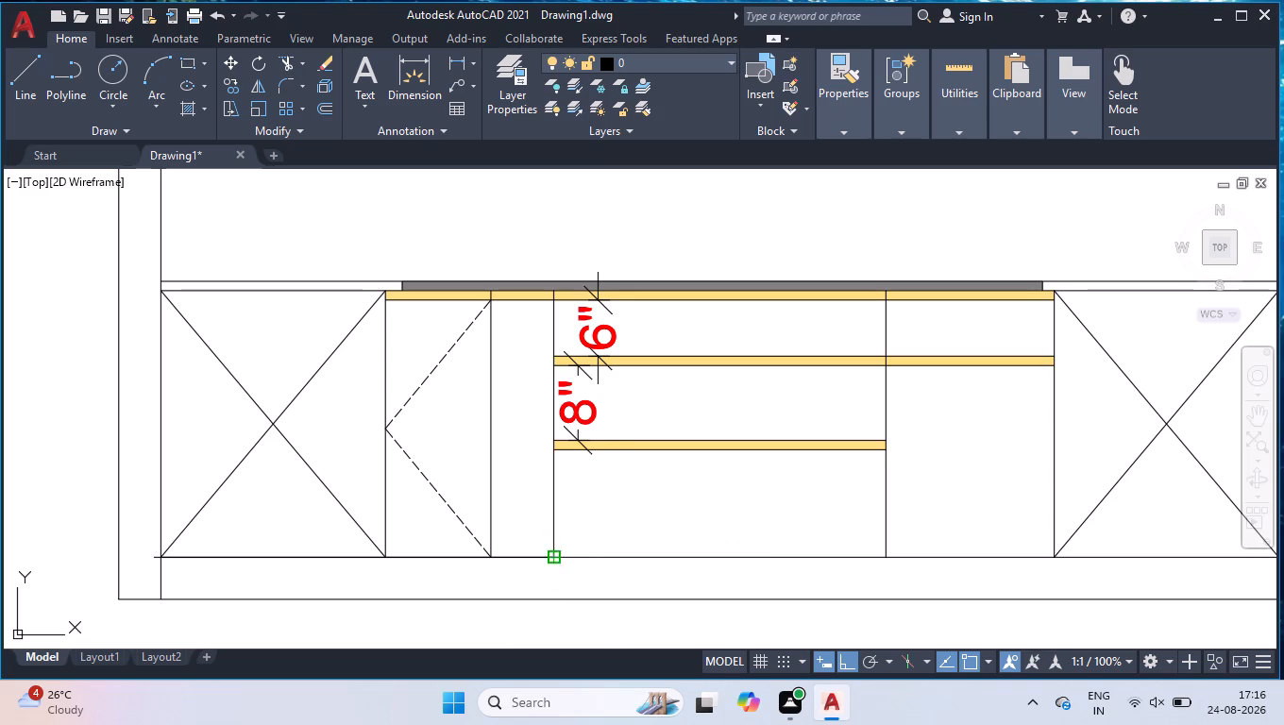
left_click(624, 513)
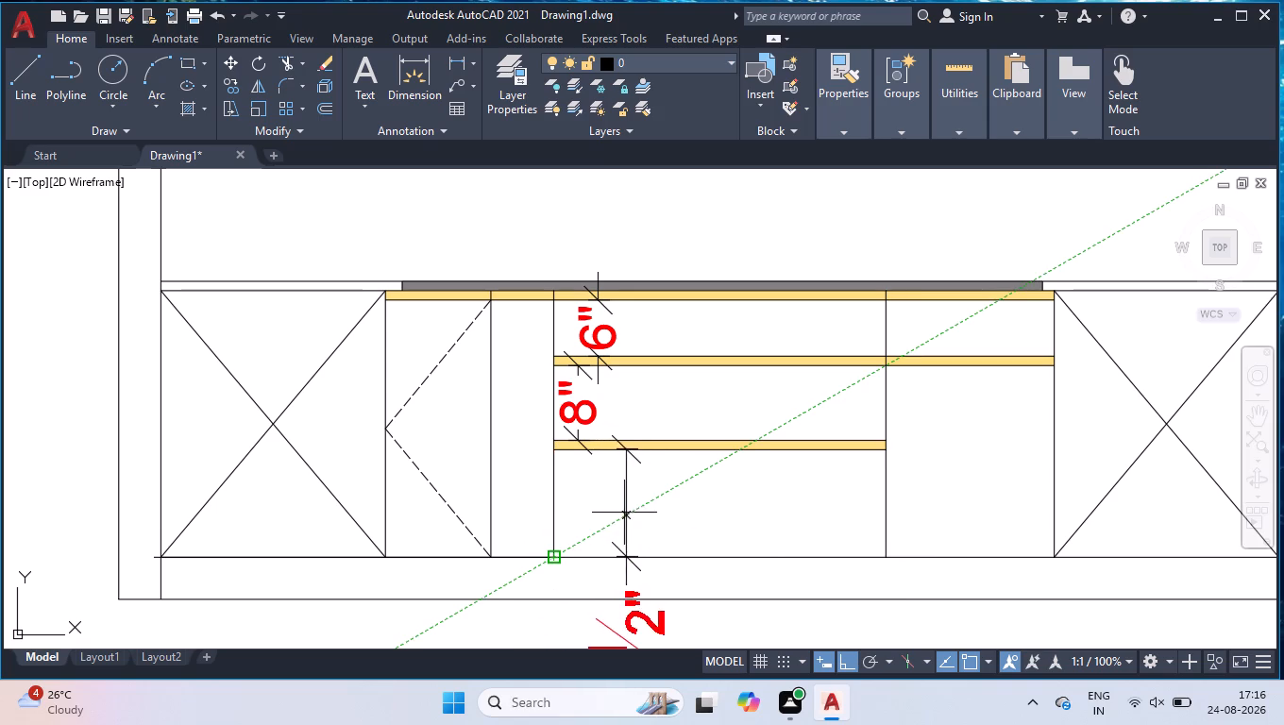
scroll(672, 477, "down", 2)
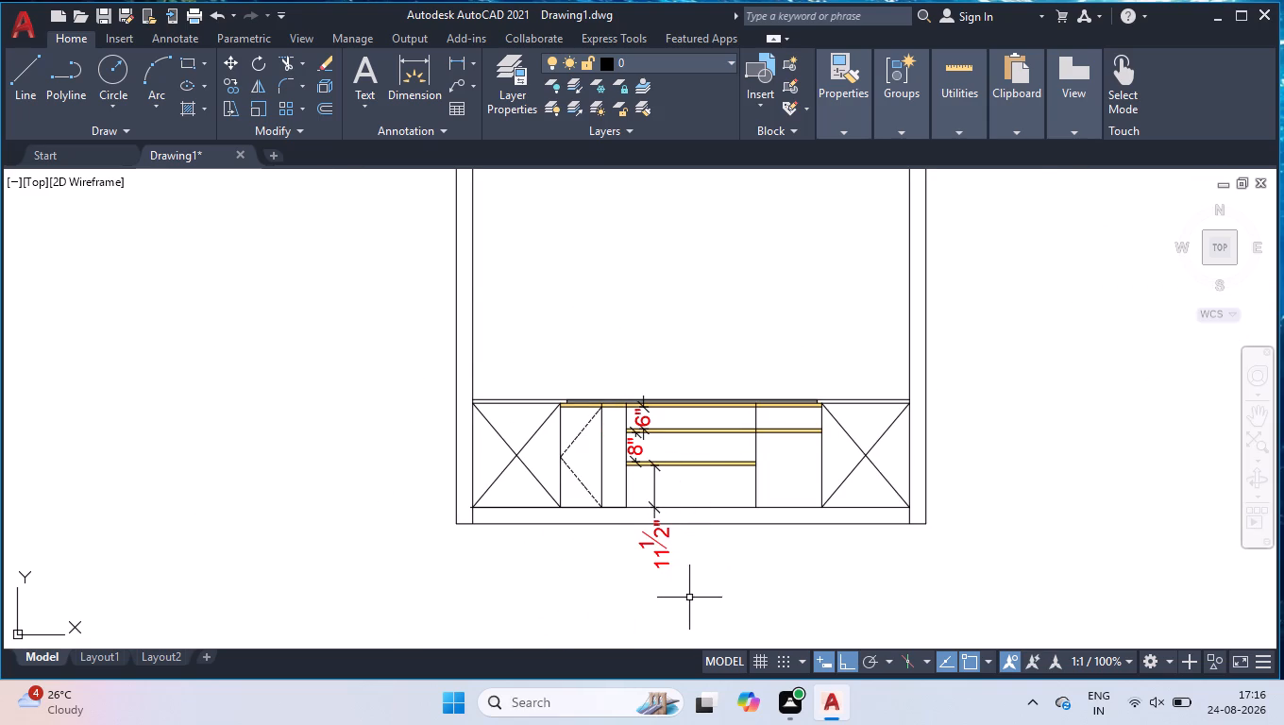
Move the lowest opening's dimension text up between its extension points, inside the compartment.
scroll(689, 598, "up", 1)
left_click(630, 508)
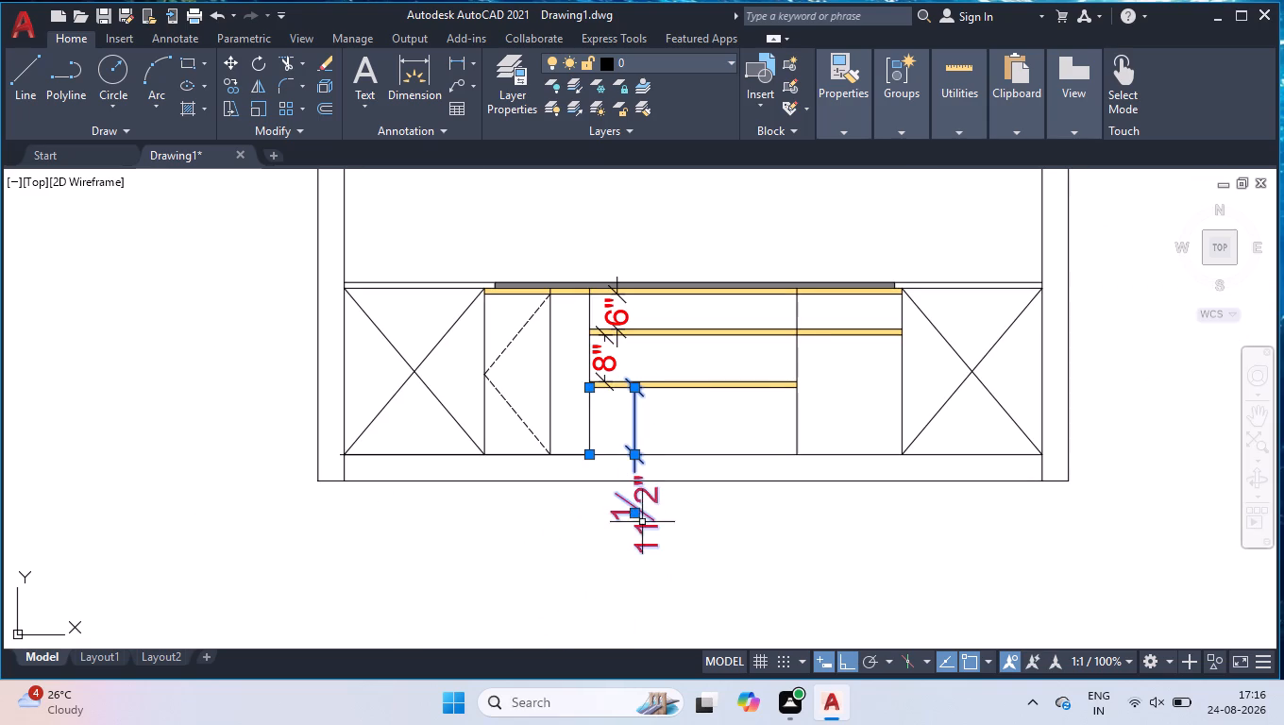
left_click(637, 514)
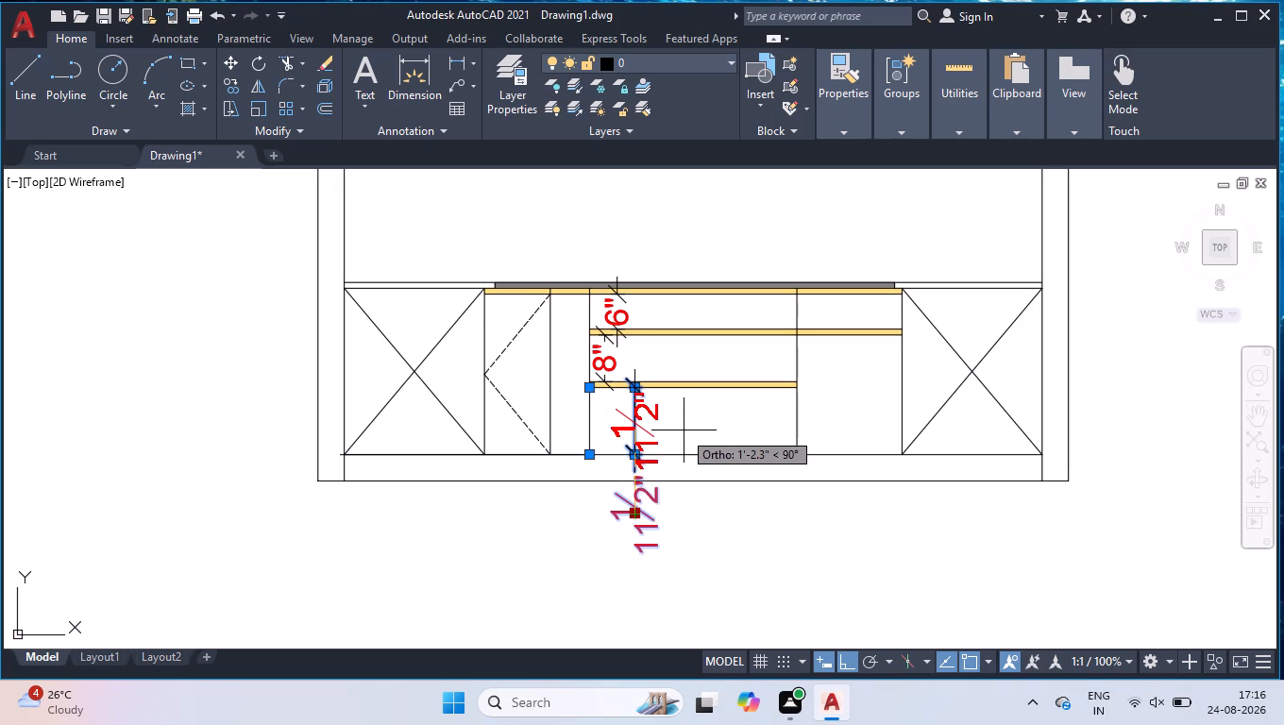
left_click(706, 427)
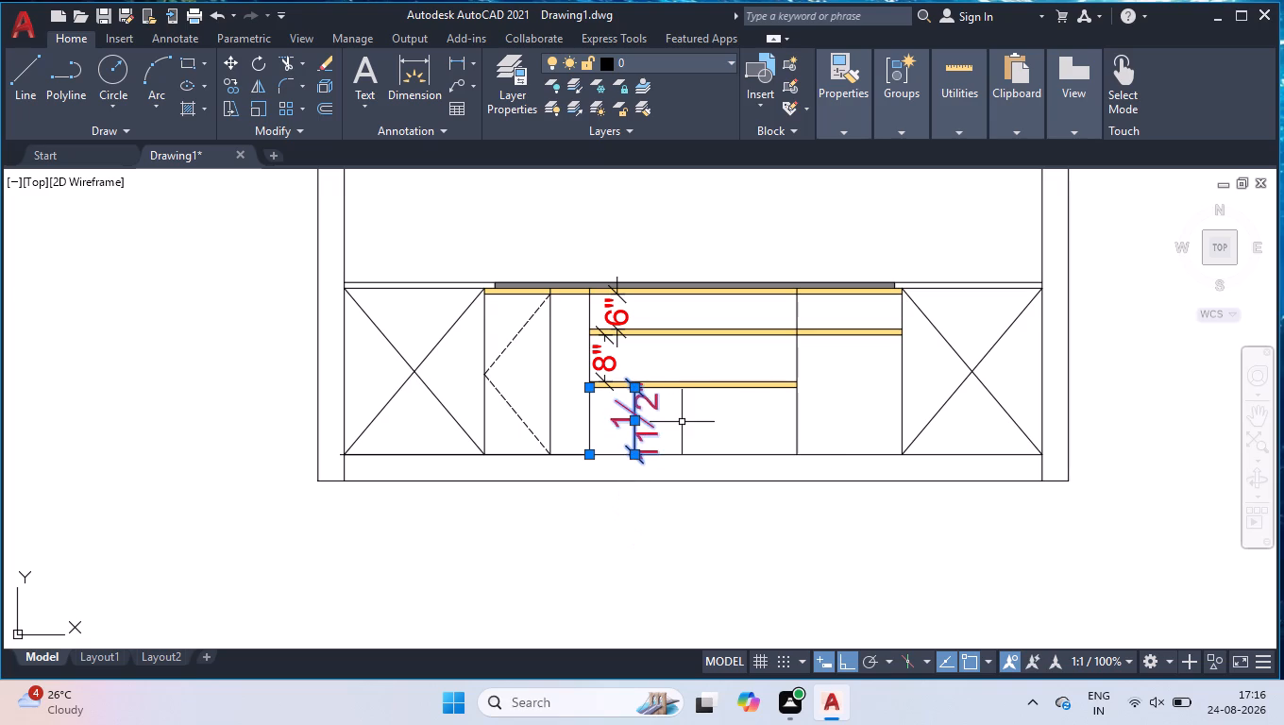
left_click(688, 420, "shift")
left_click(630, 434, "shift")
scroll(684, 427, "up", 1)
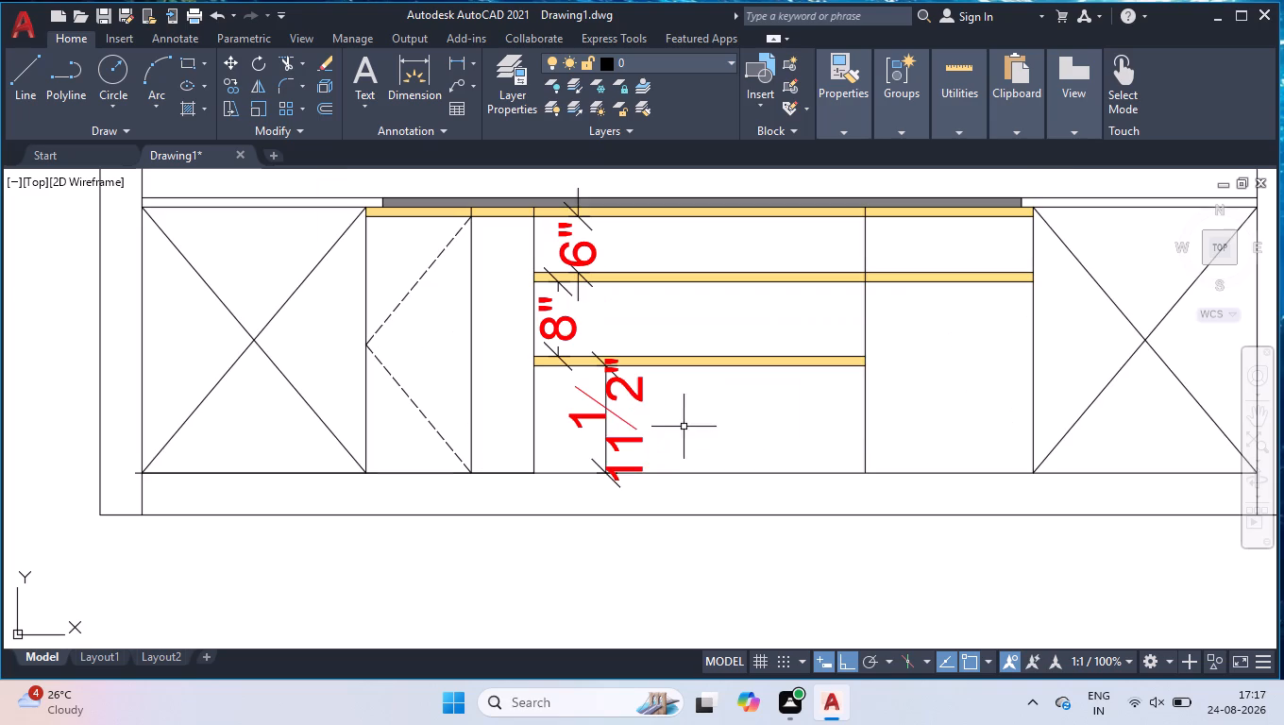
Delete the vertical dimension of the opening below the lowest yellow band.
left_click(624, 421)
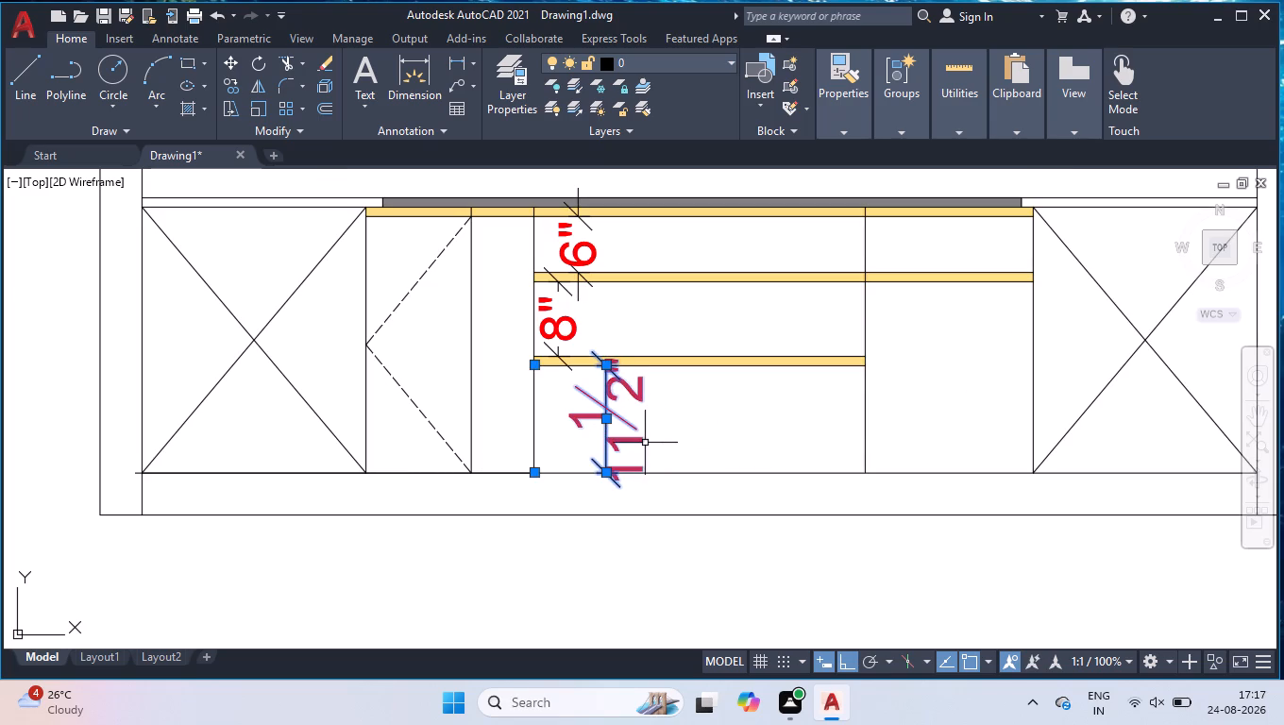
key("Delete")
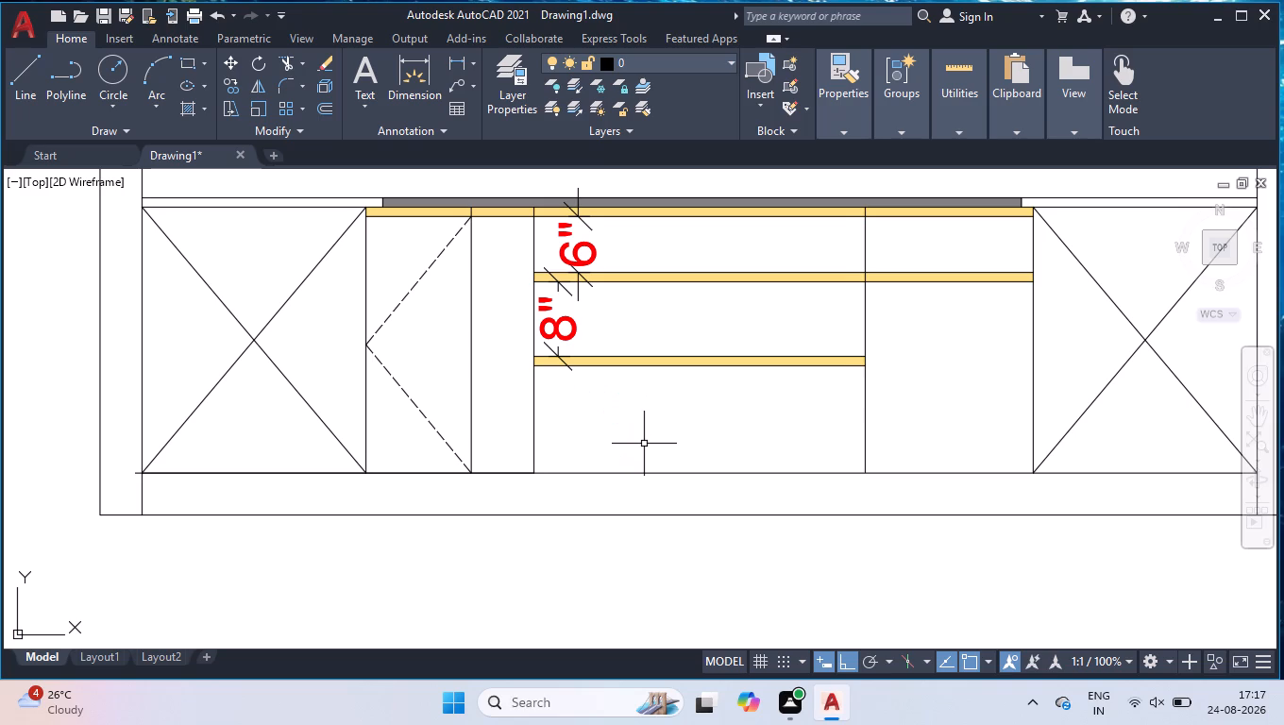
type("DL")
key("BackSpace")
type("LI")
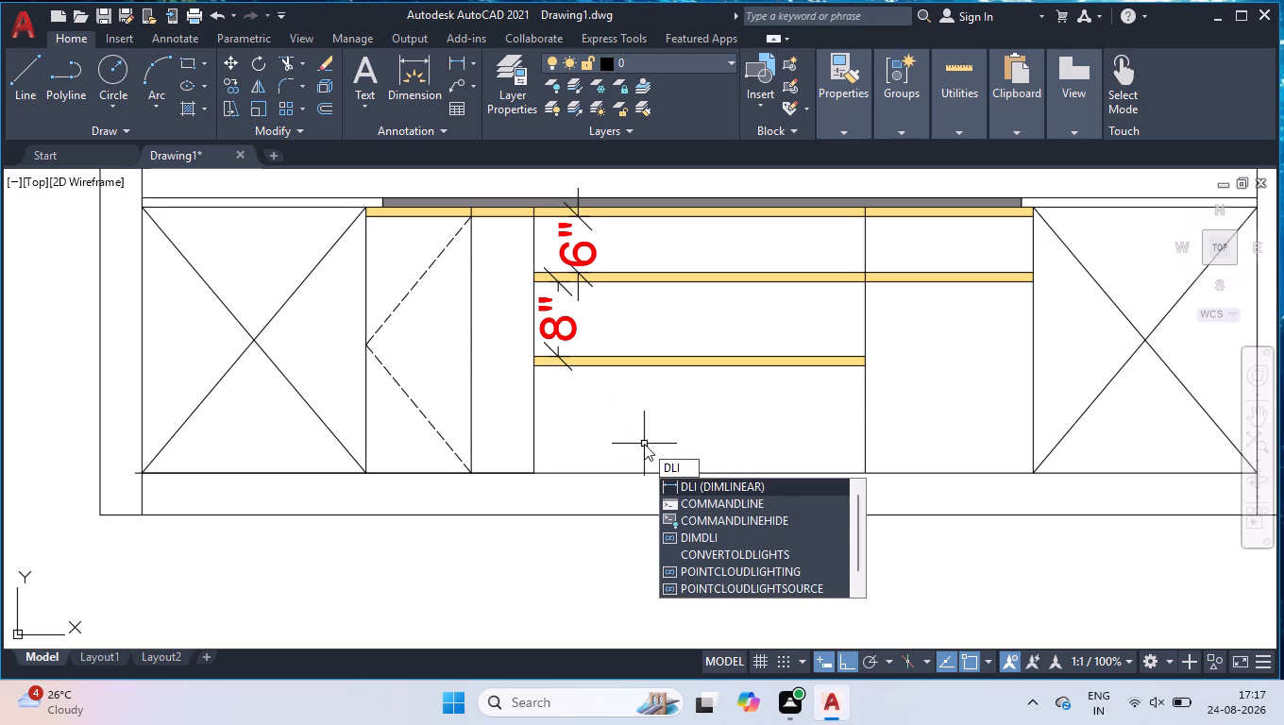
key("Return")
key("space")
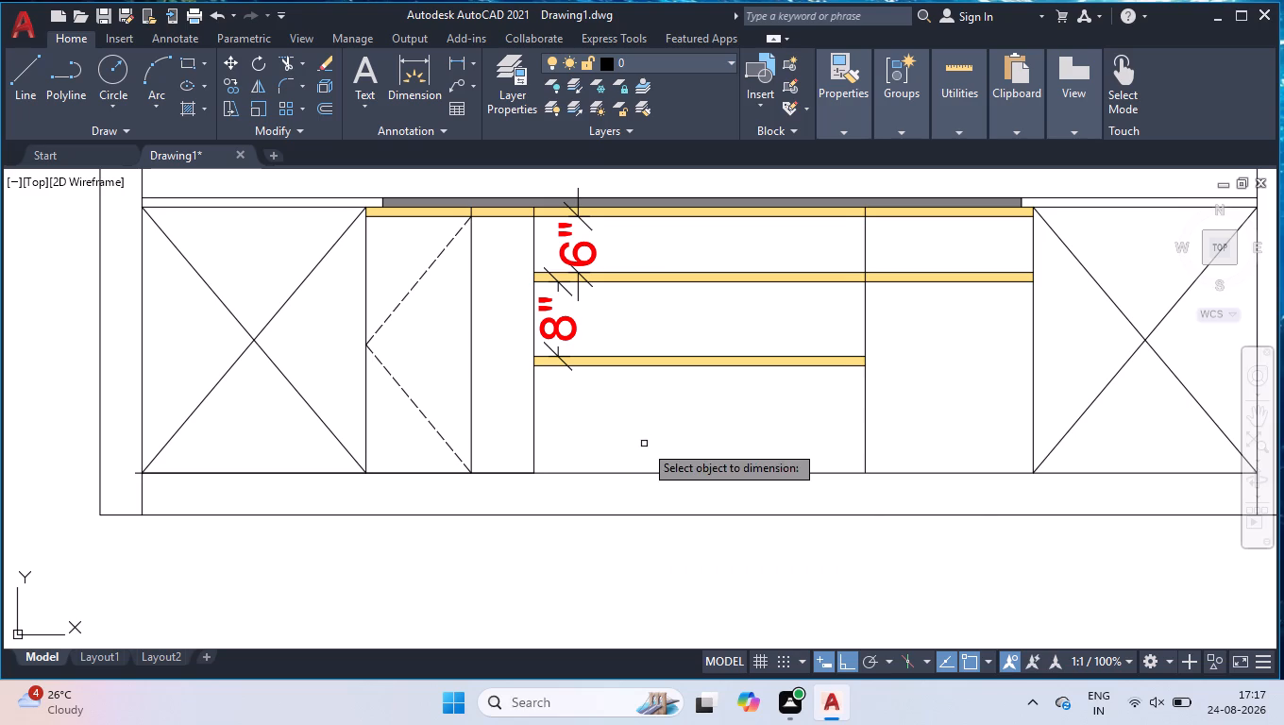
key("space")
Set the ISO-25 dimension style's text height to 3" and make that style current.
type("D")
key("Return")
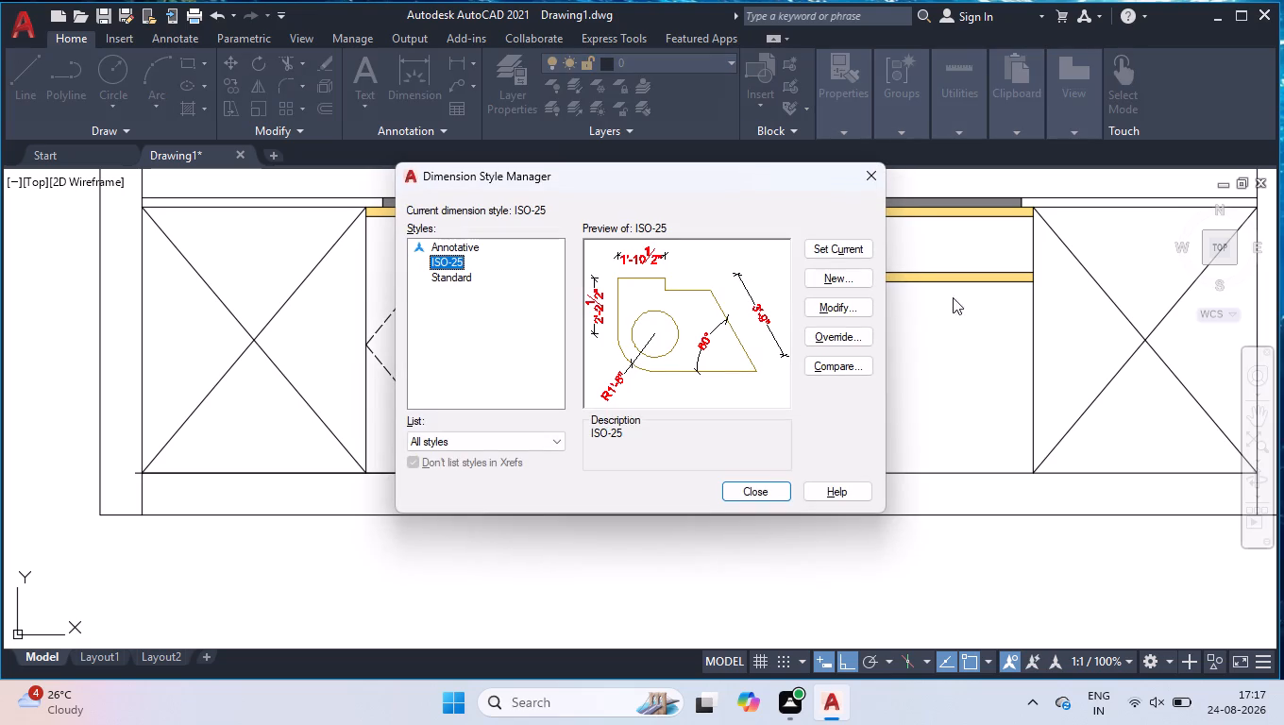
left_click(836, 317)
left_click(836, 314)
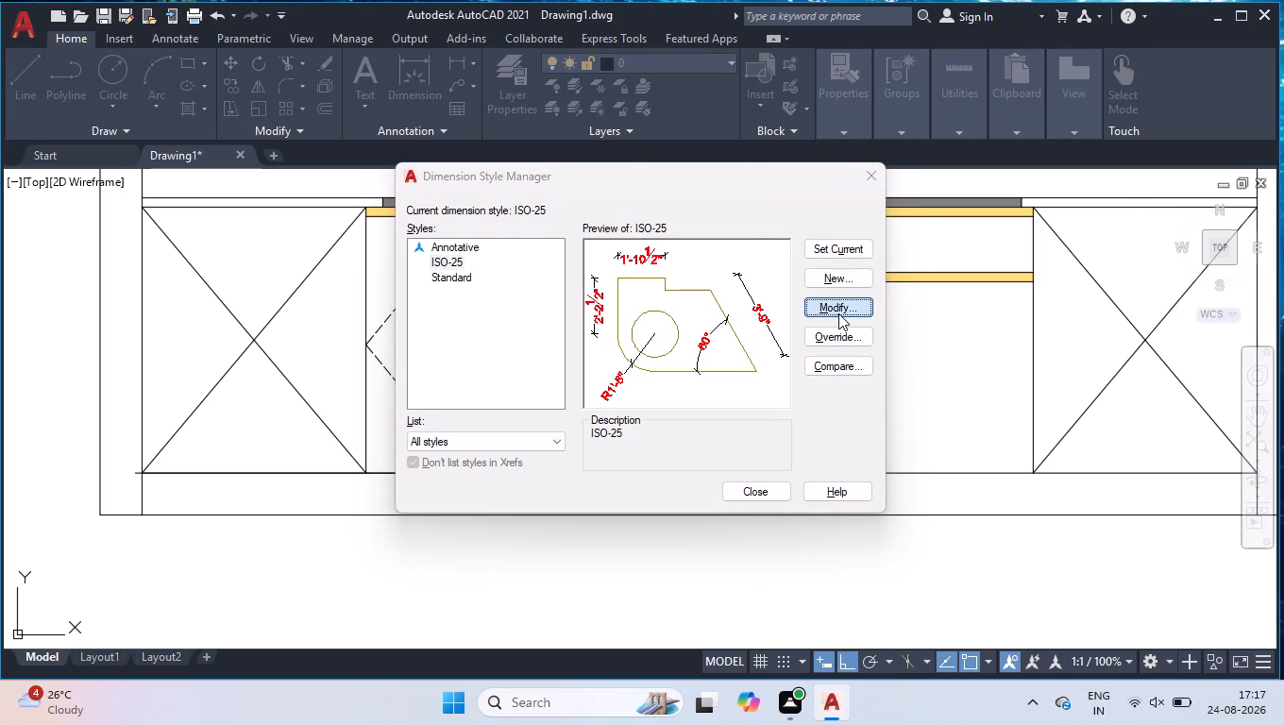
left_click(756, 194)
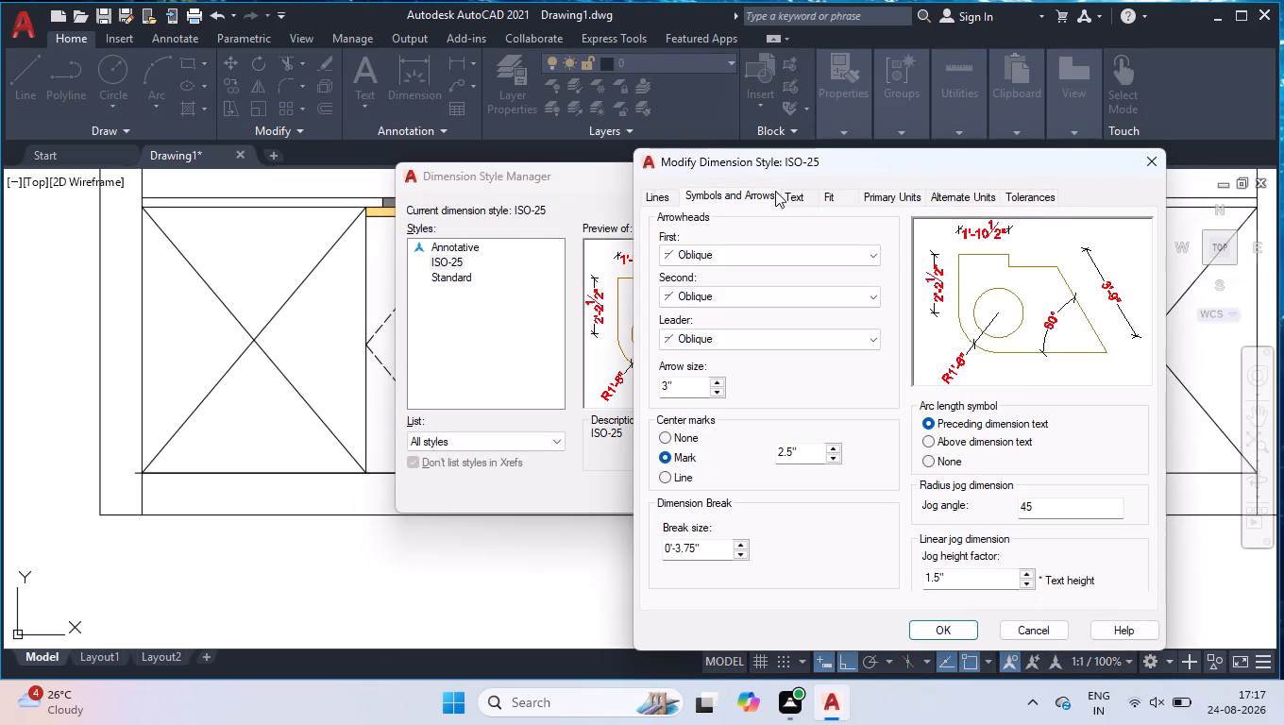
left_click(806, 198)
left_click(843, 334)
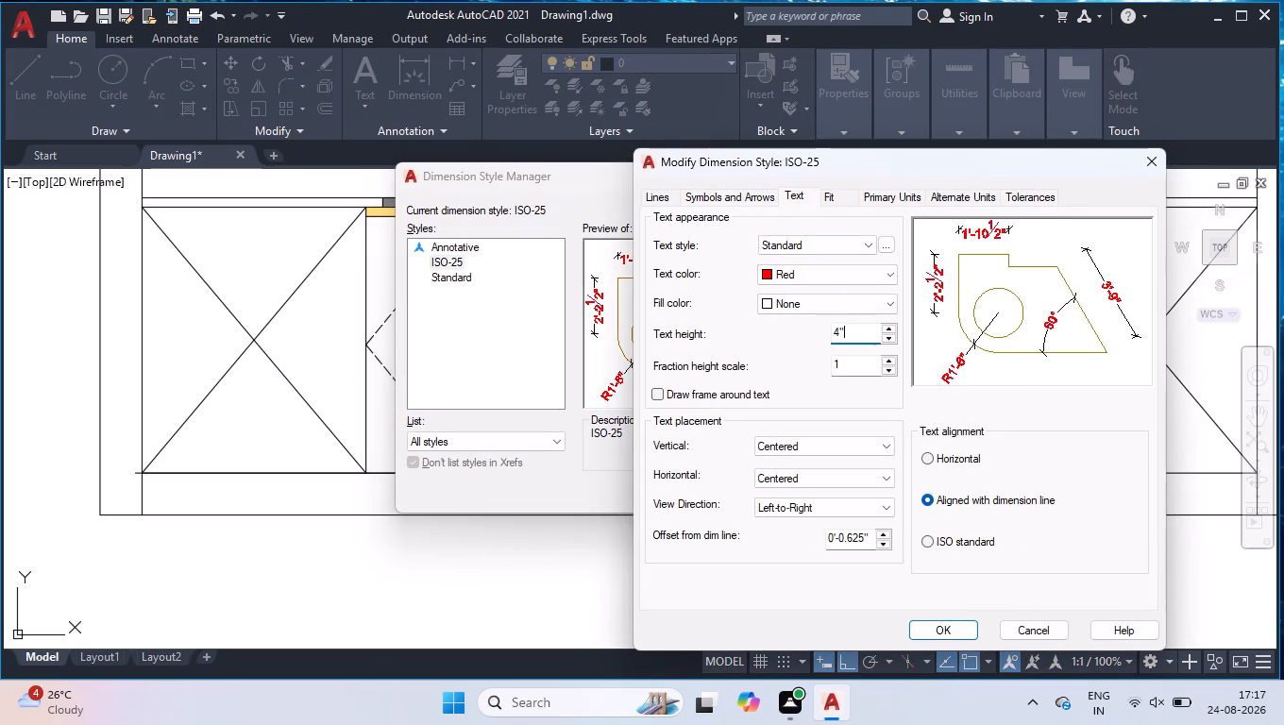
left_click_drag(842, 333, 797, 334)
key("3")
key("Return")
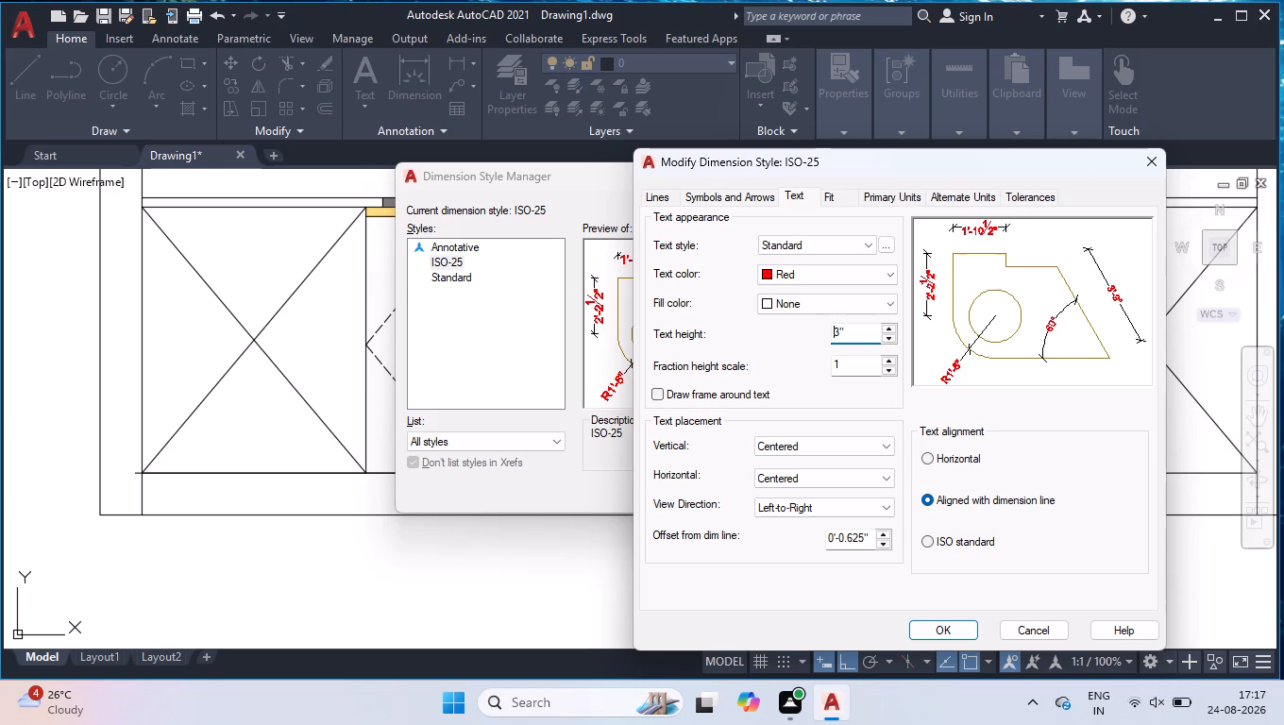
left_click(965, 631)
left_click(825, 257)
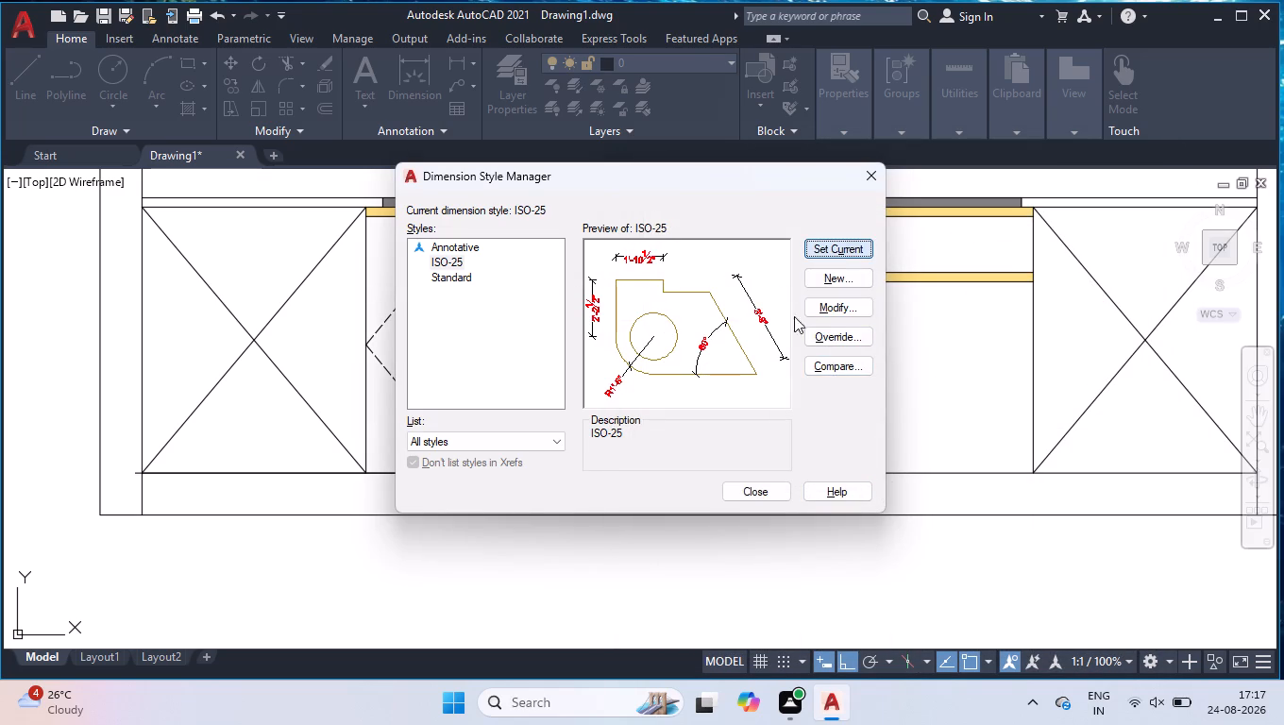
left_click(770, 504)
left_click(762, 484)
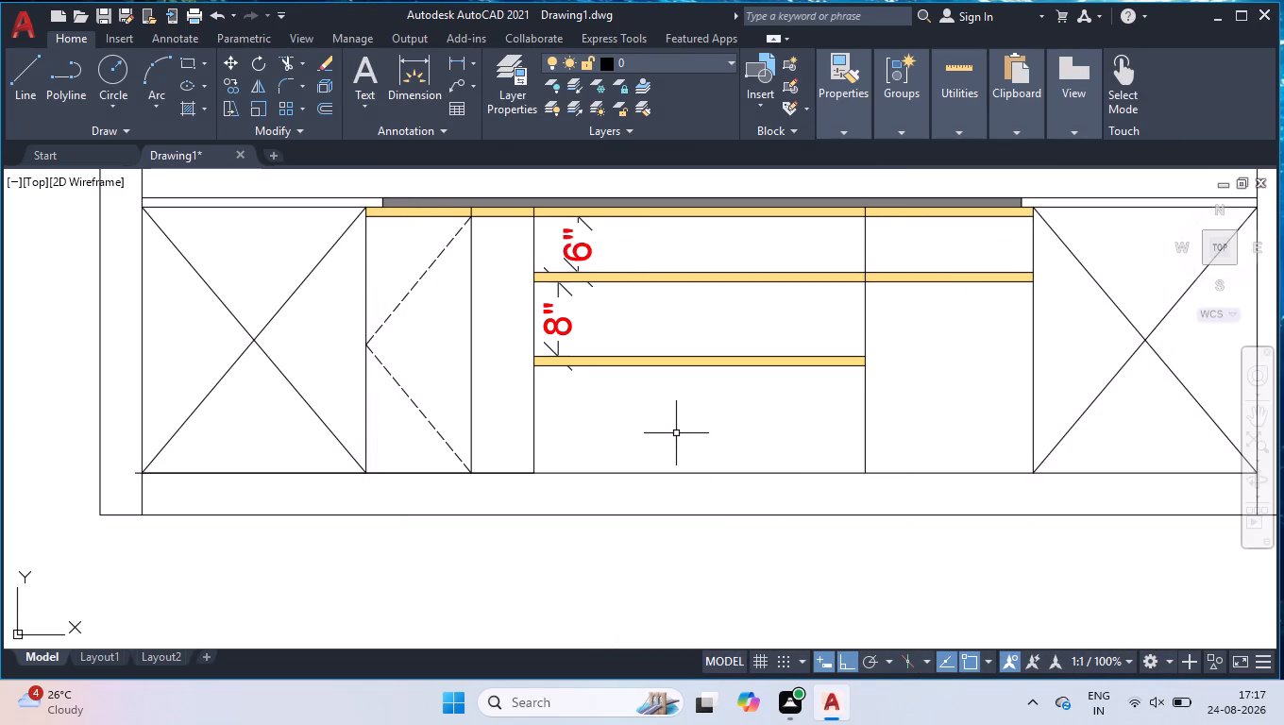
Dimension the opening's height from the lowest yellow band's underside to the compartments' bottom line, with the dimension line inside the opening.
type("DLI")
key("Return")
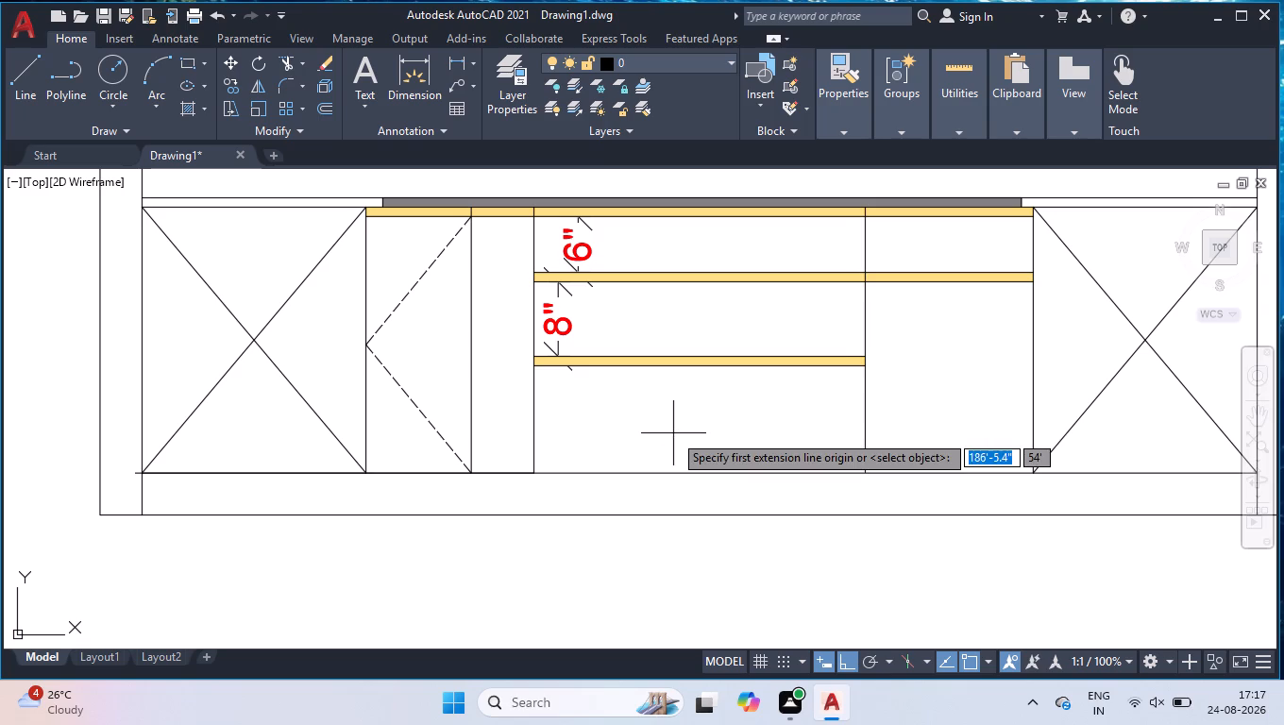
left_click(531, 367)
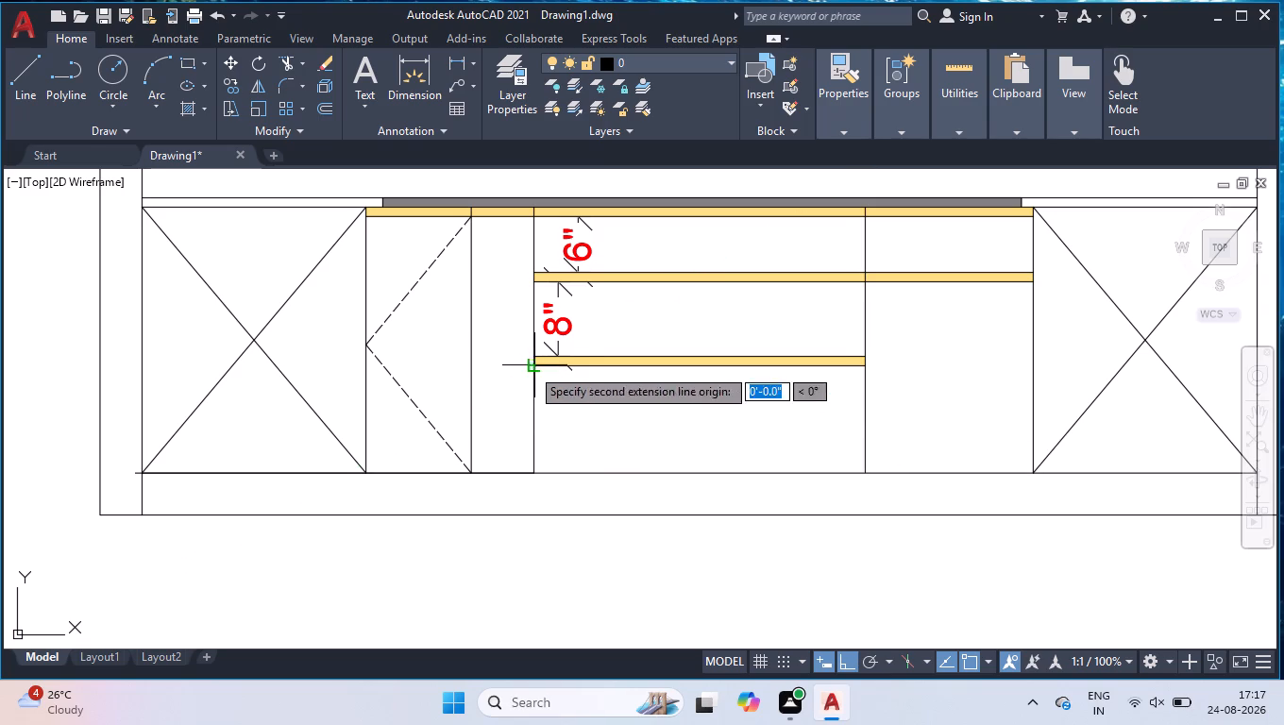
left_click(532, 469)
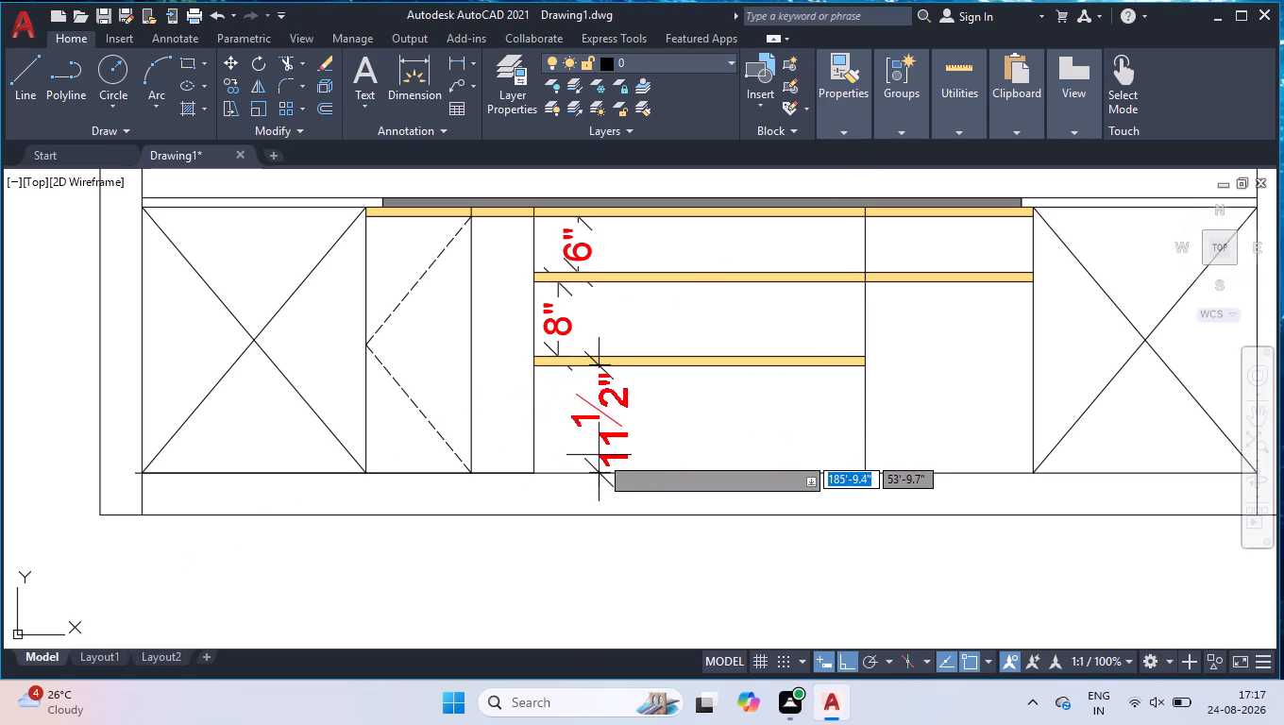
left_click(607, 454)
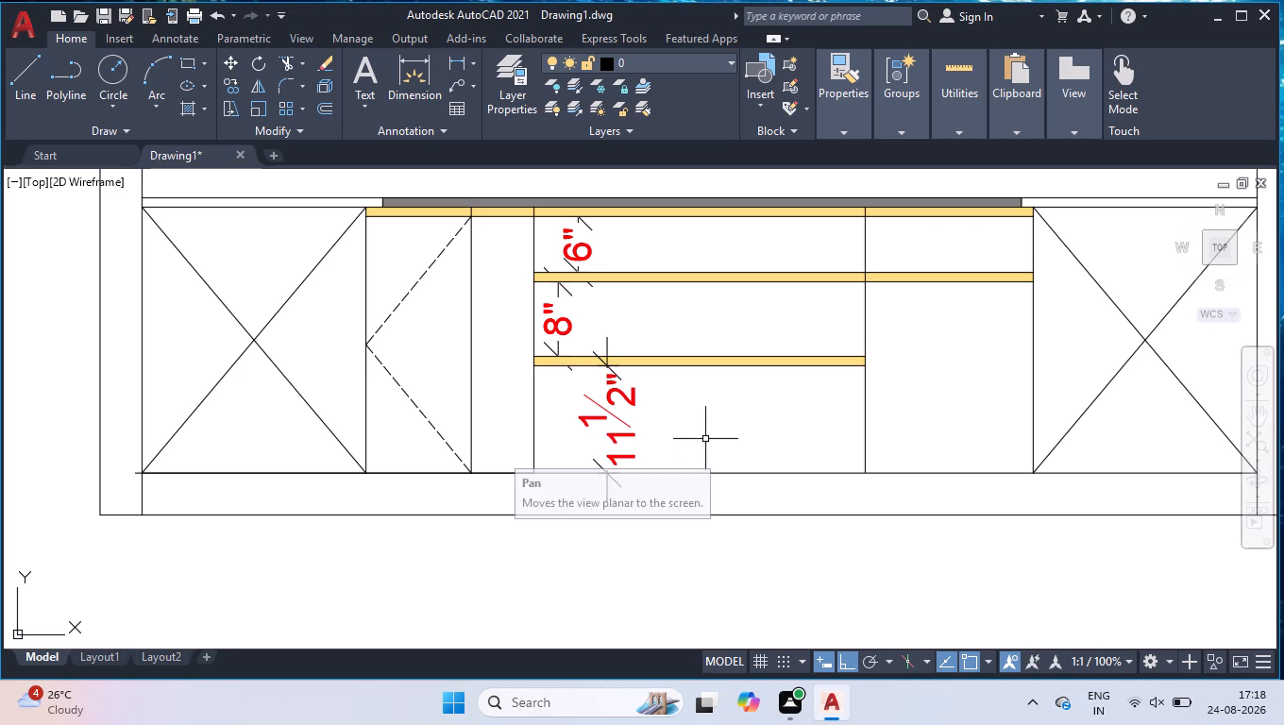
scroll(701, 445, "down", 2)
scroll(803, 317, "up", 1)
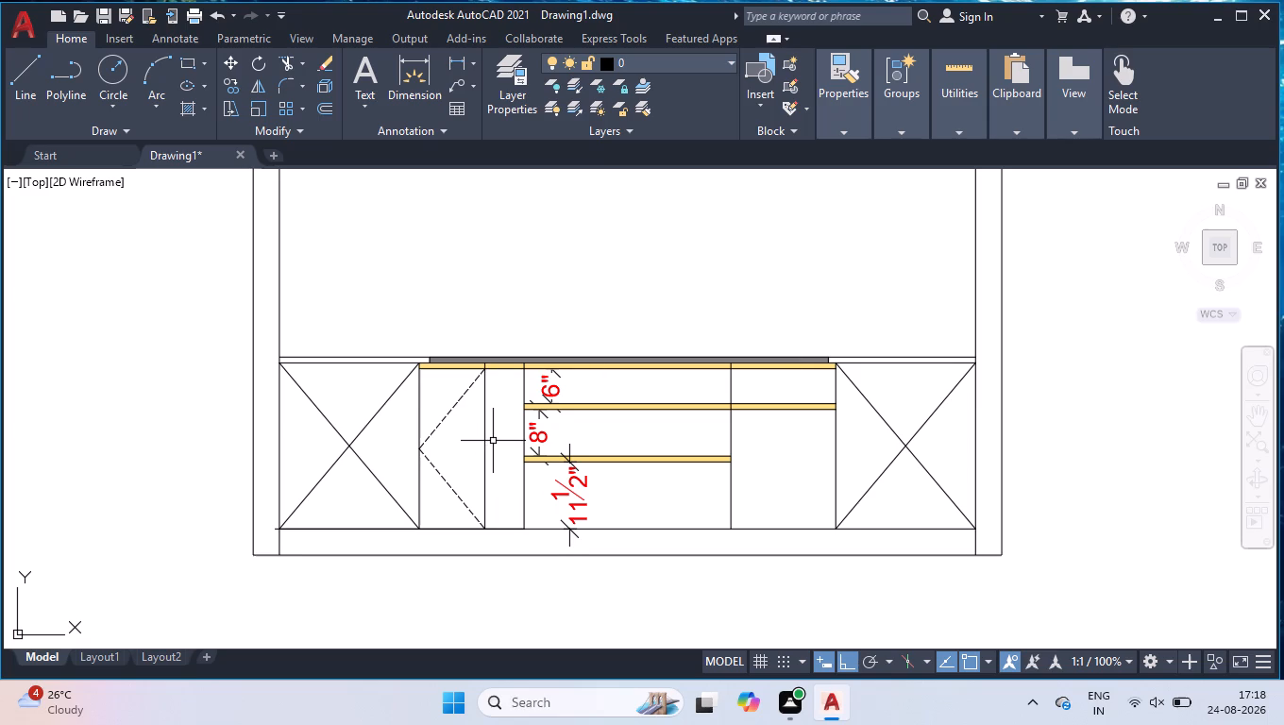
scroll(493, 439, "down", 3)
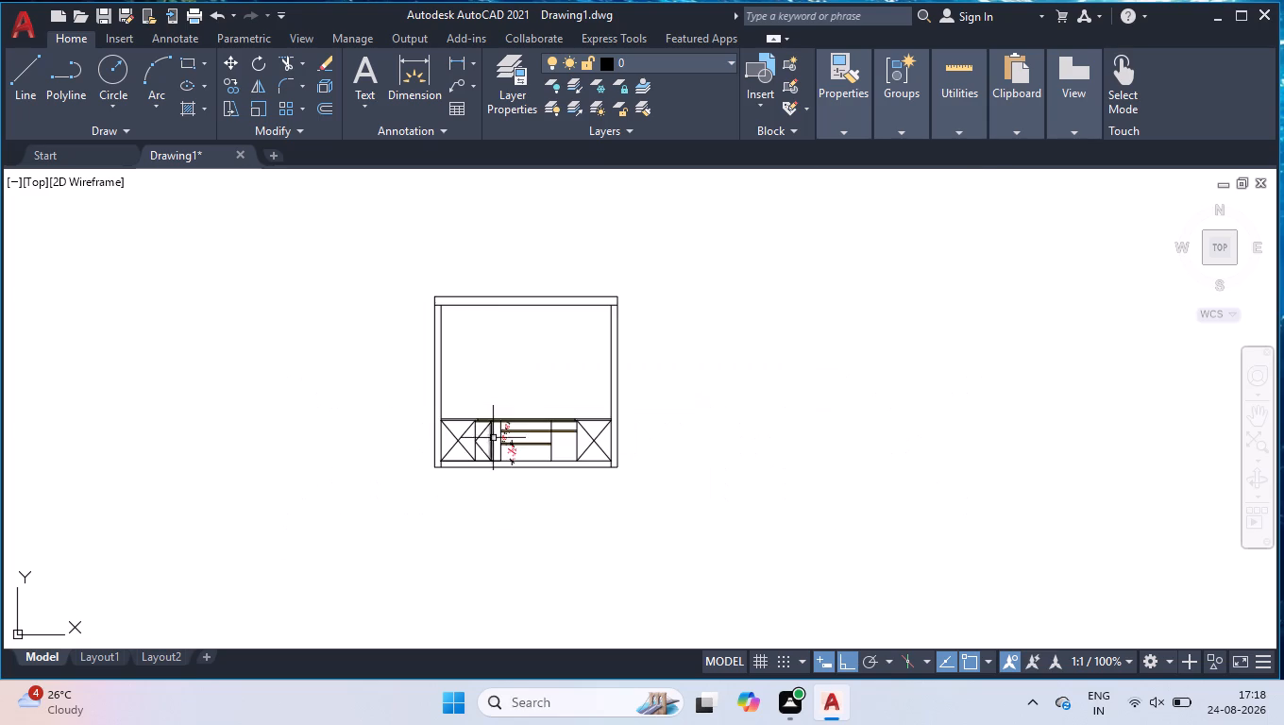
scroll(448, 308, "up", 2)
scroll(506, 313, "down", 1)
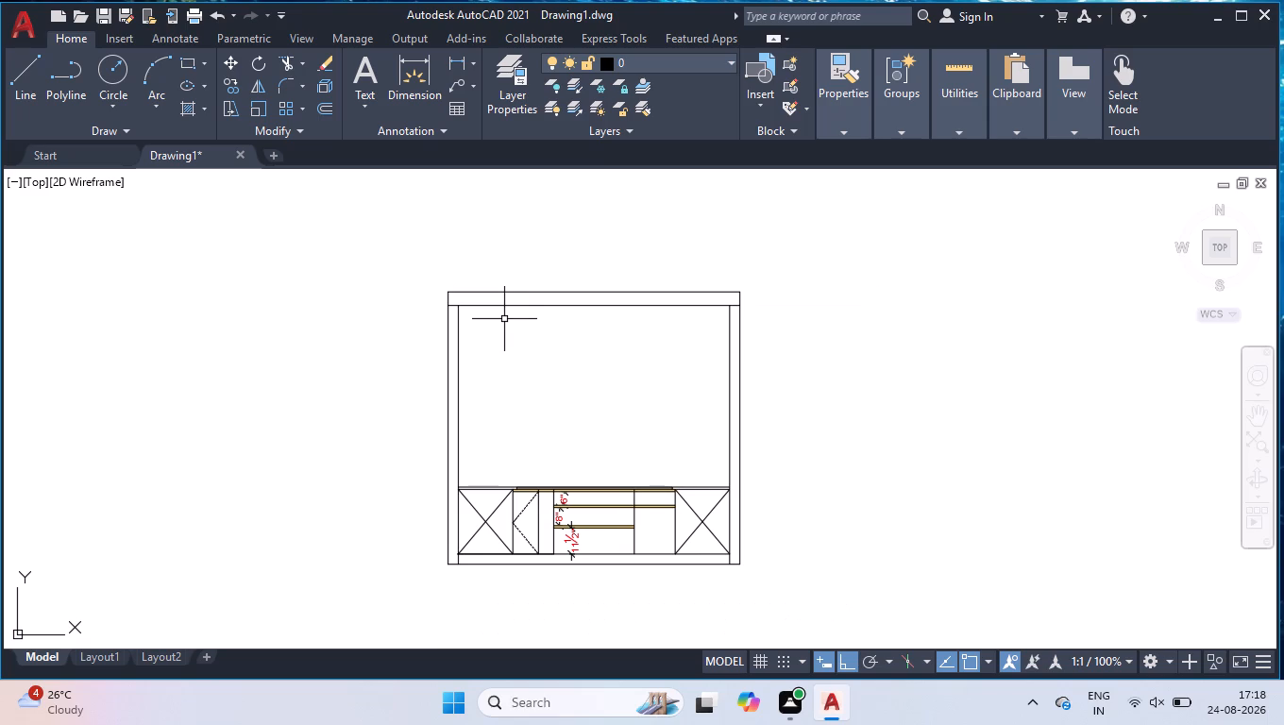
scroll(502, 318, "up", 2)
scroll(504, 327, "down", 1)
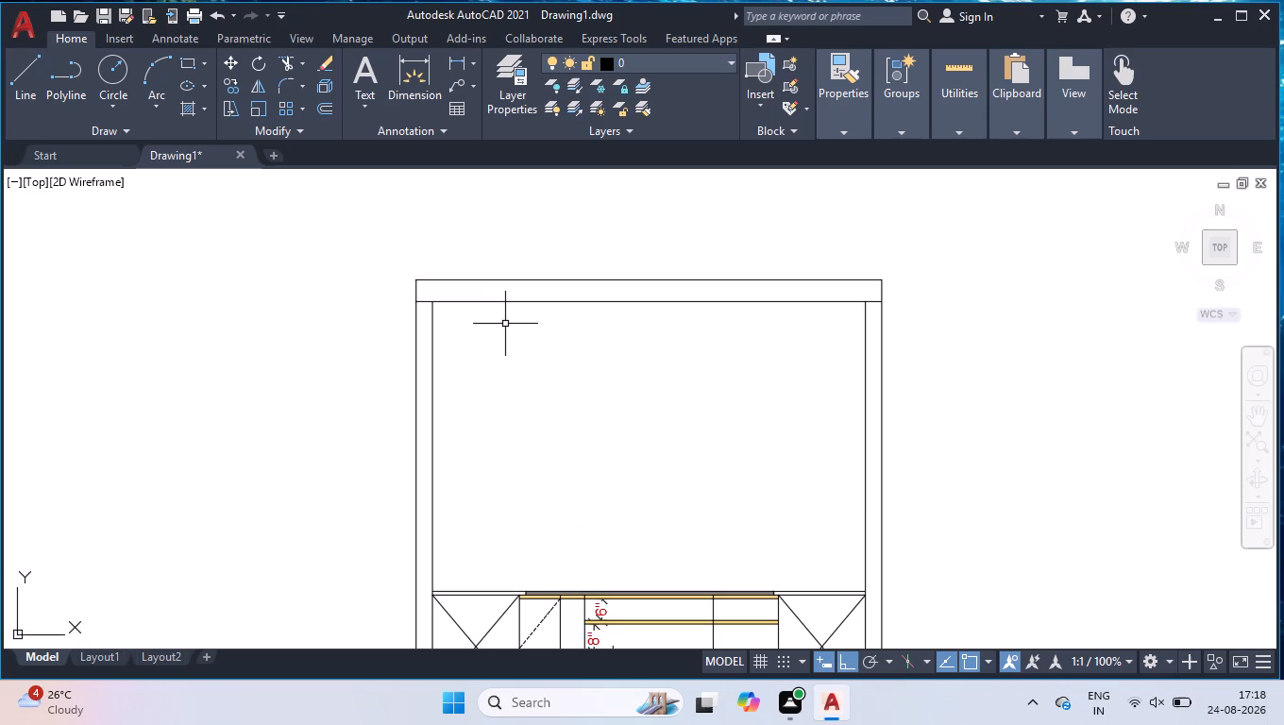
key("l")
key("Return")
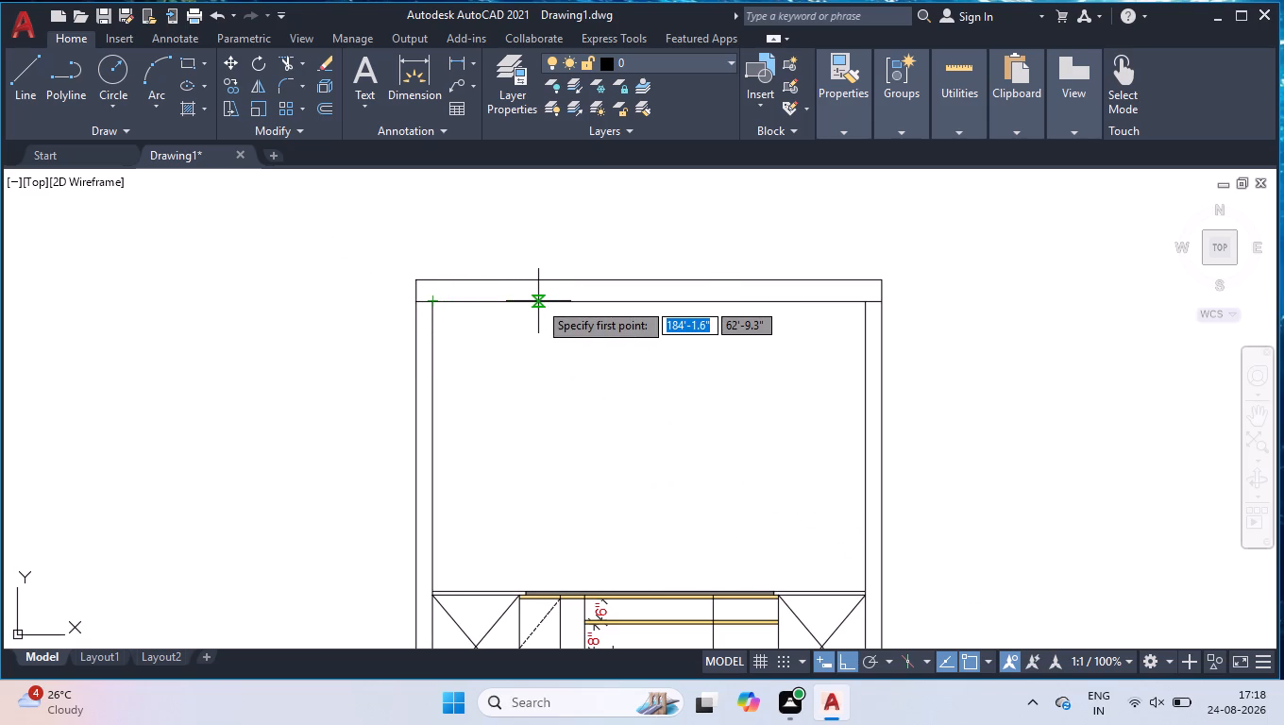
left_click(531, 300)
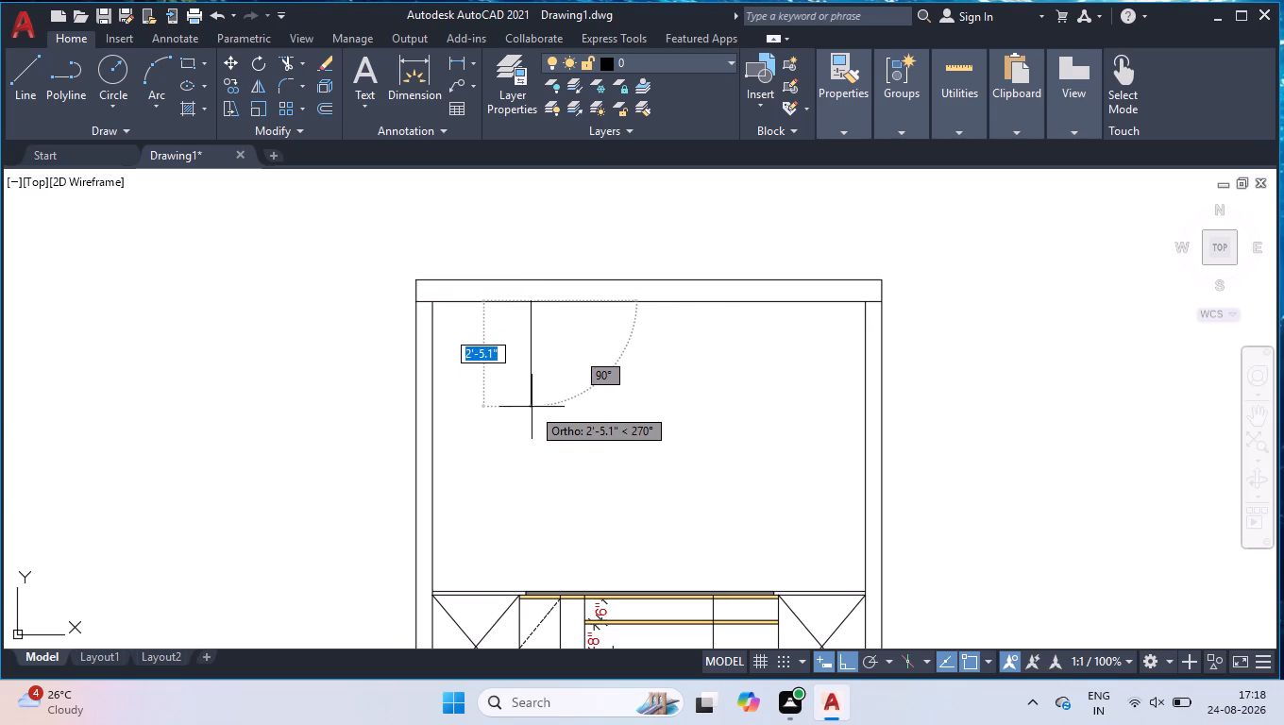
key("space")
Draw a box outline in the upper area's top-left corner, about 2'-8" down from the top inner line and 1'-10" across to the wall.
key("space")
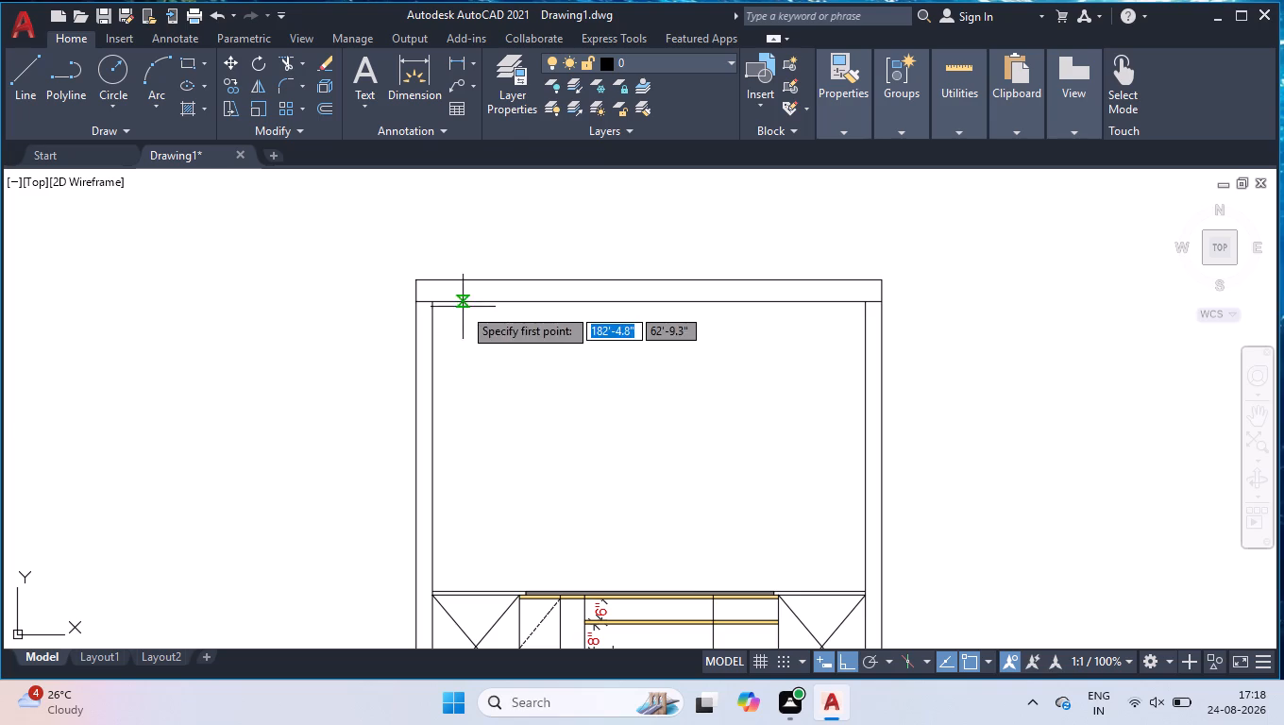
left_click(513, 301)
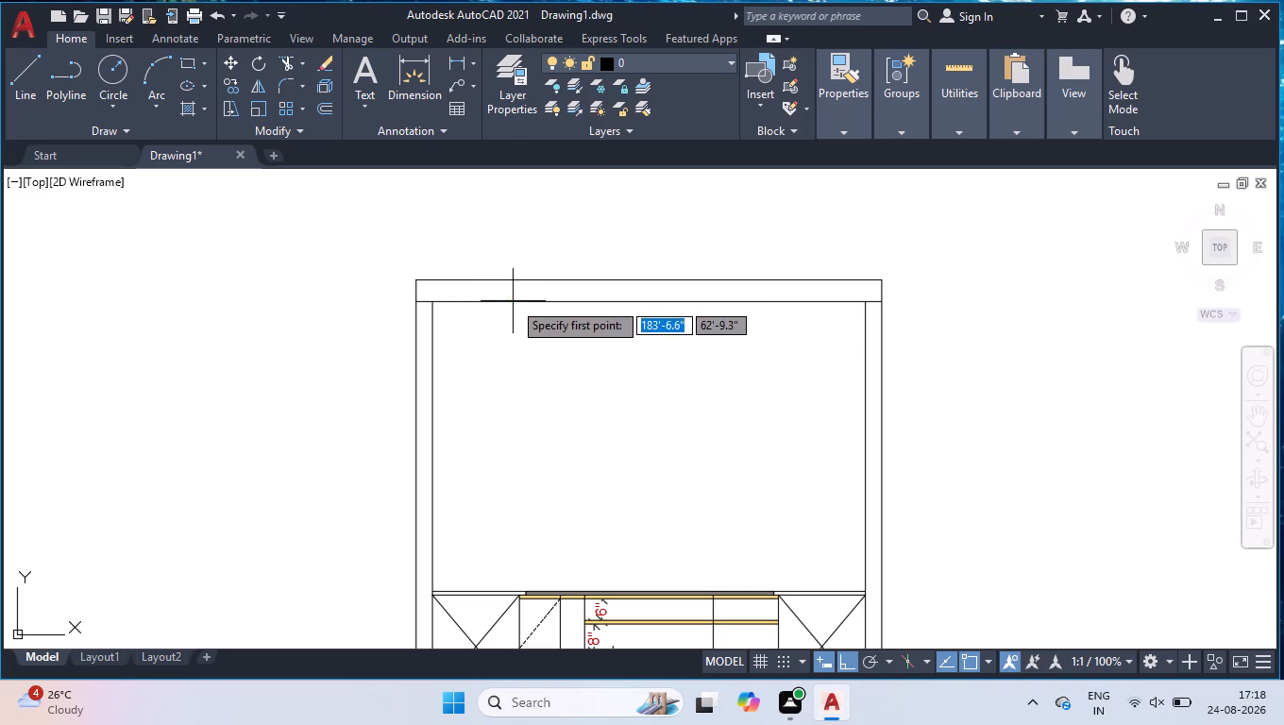
left_click(511, 417)
left_click(434, 417)
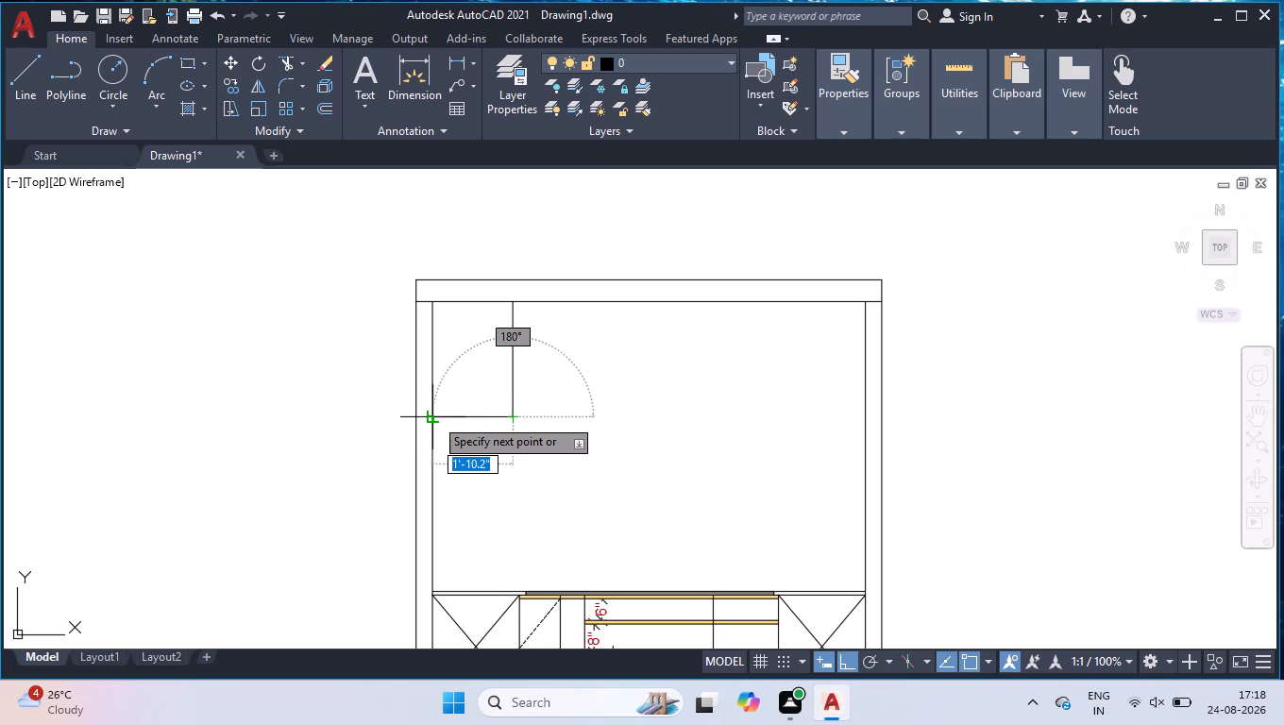
key("space")
Draw a narrower box outline about 2' high directly beneath the upper-left box, closing it against the left wall's inner line.
key("space")
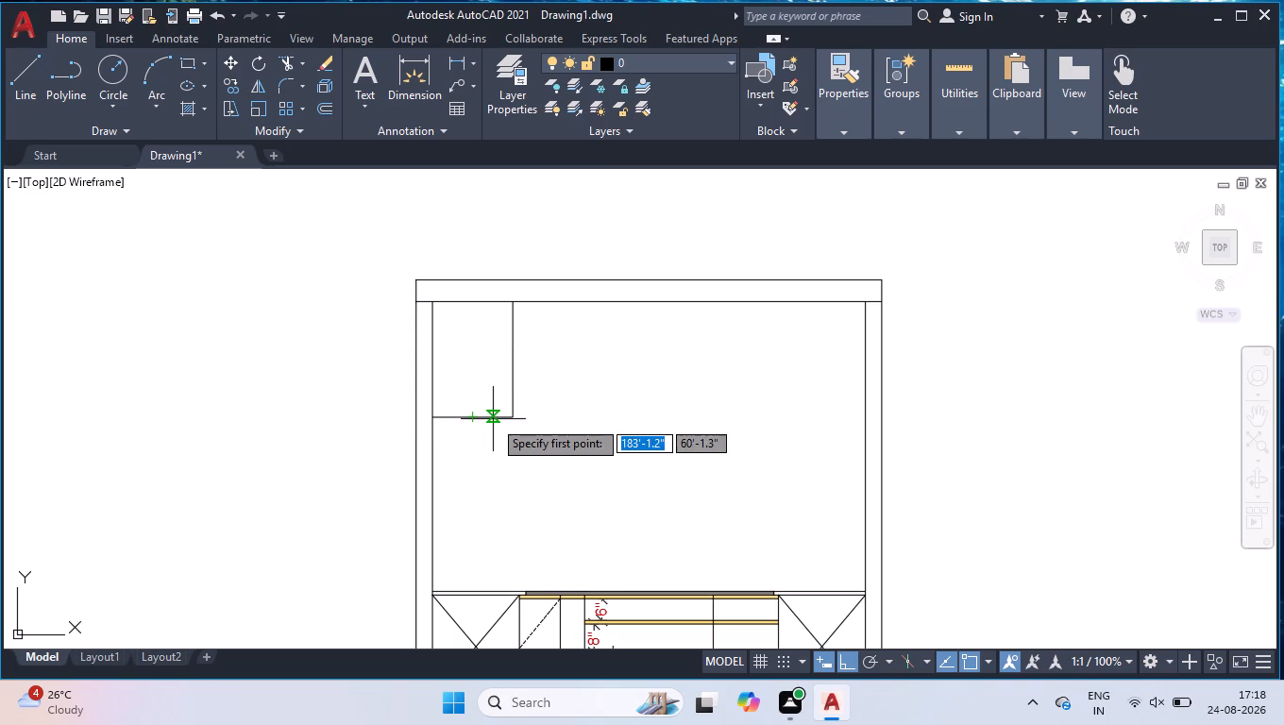
left_click(492, 419)
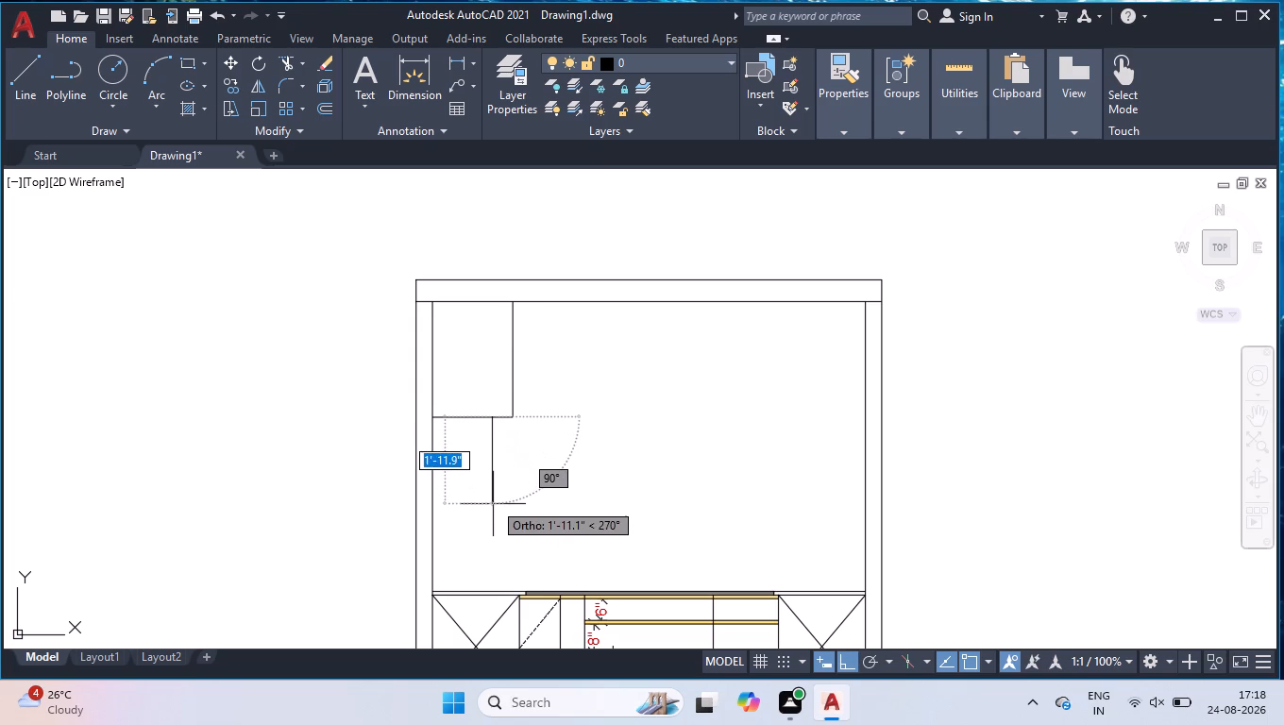
left_click(493, 506)
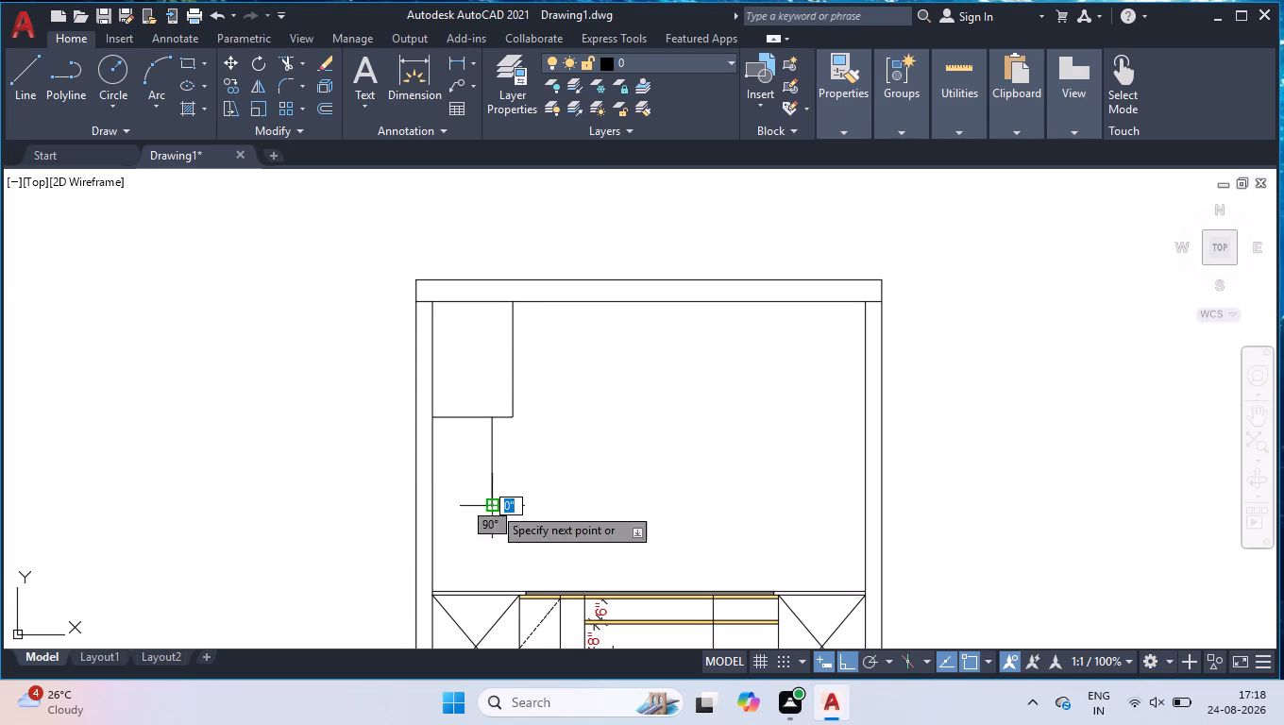
left_click(436, 509)
key("space")
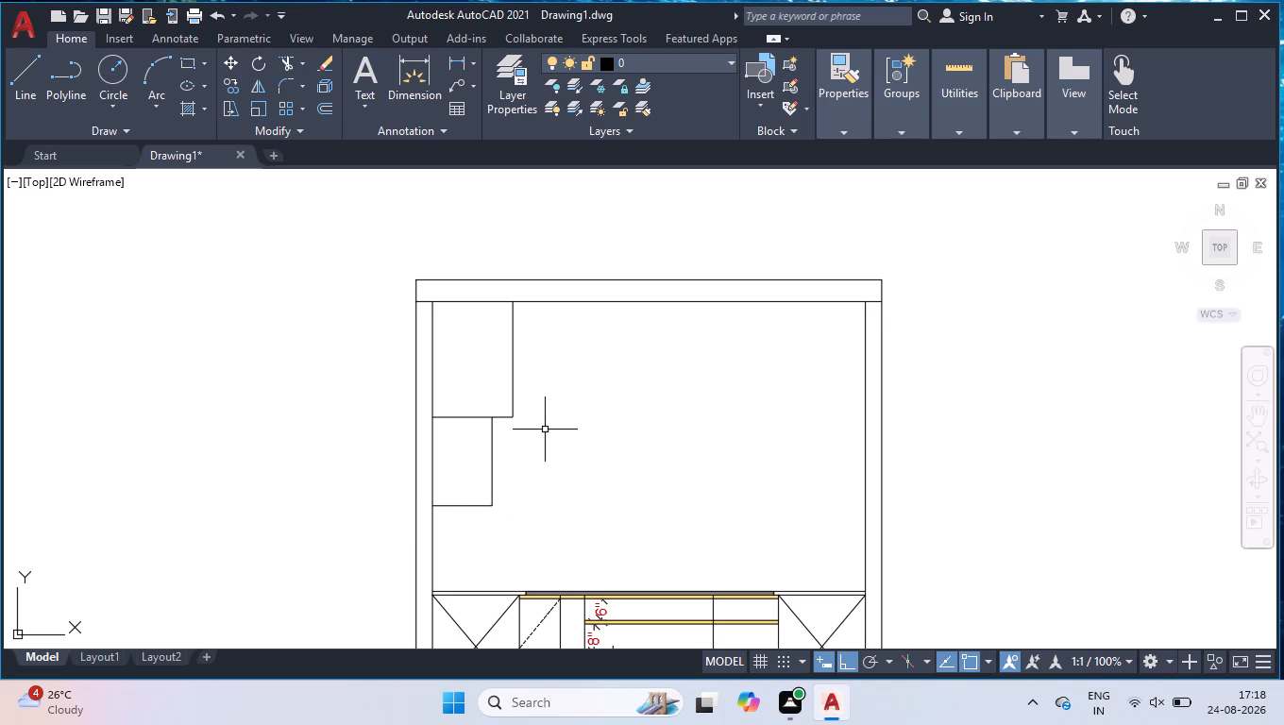
Mirror both left box outlines to the right wall about the room's vertical centreline, keeping the originals.
scroll(561, 423, "down", 1)
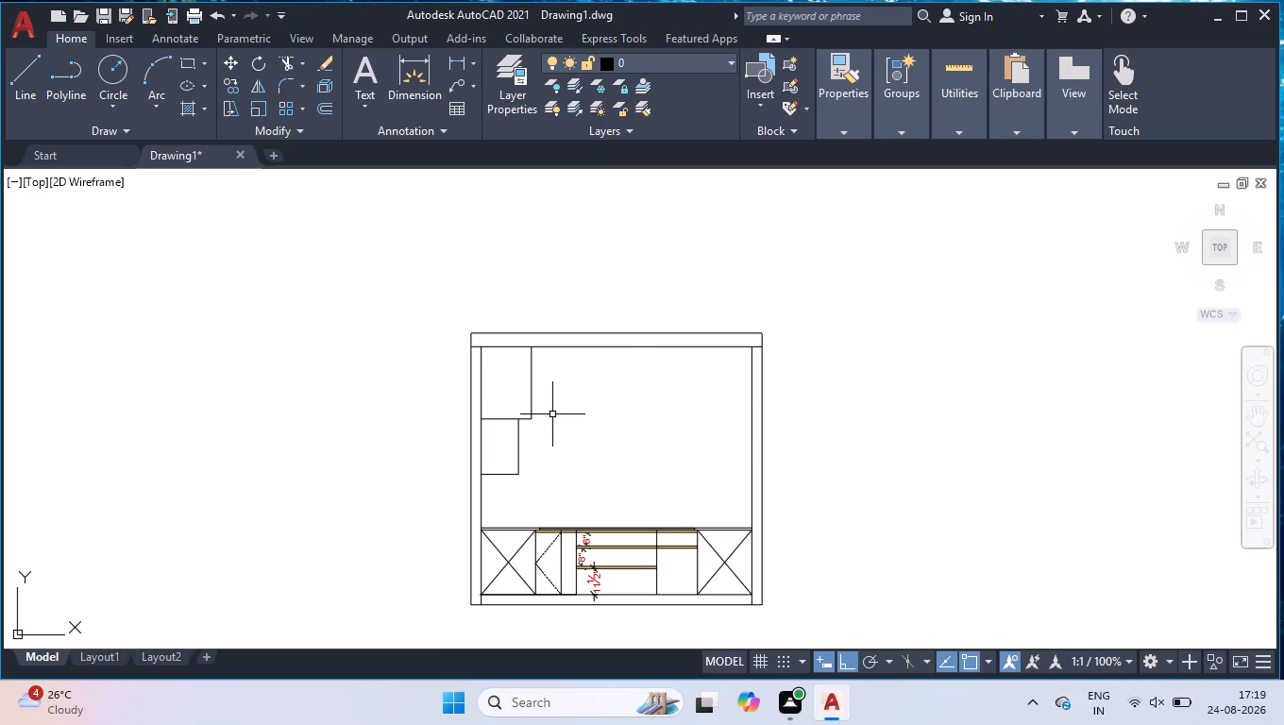
scroll(601, 376, "up", 1)
left_click(514, 391)
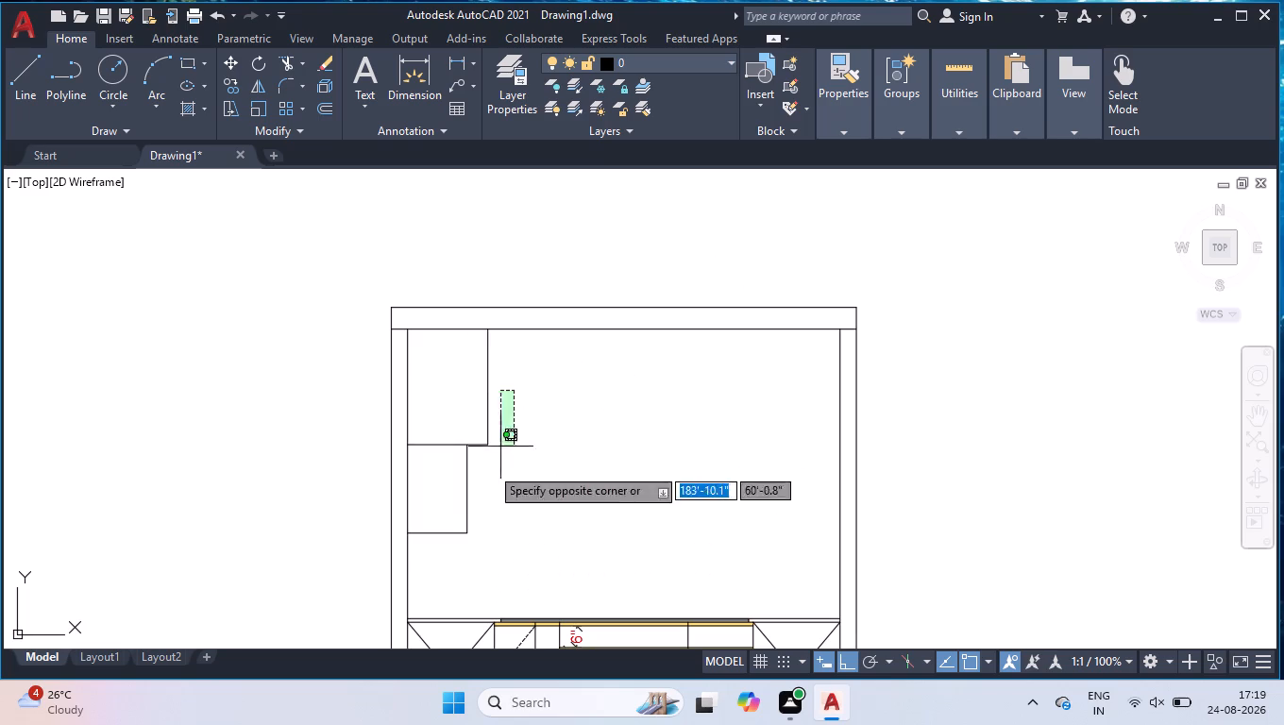
left_click(442, 563)
type("MI")
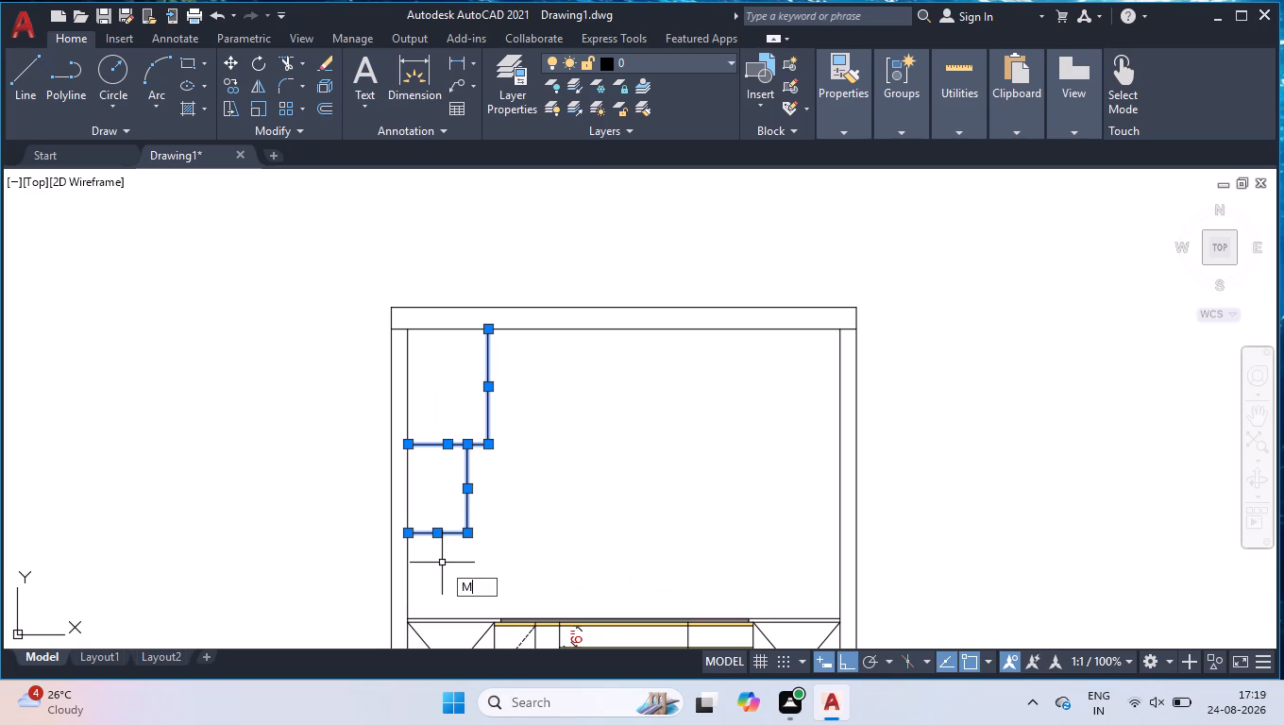
key("Return")
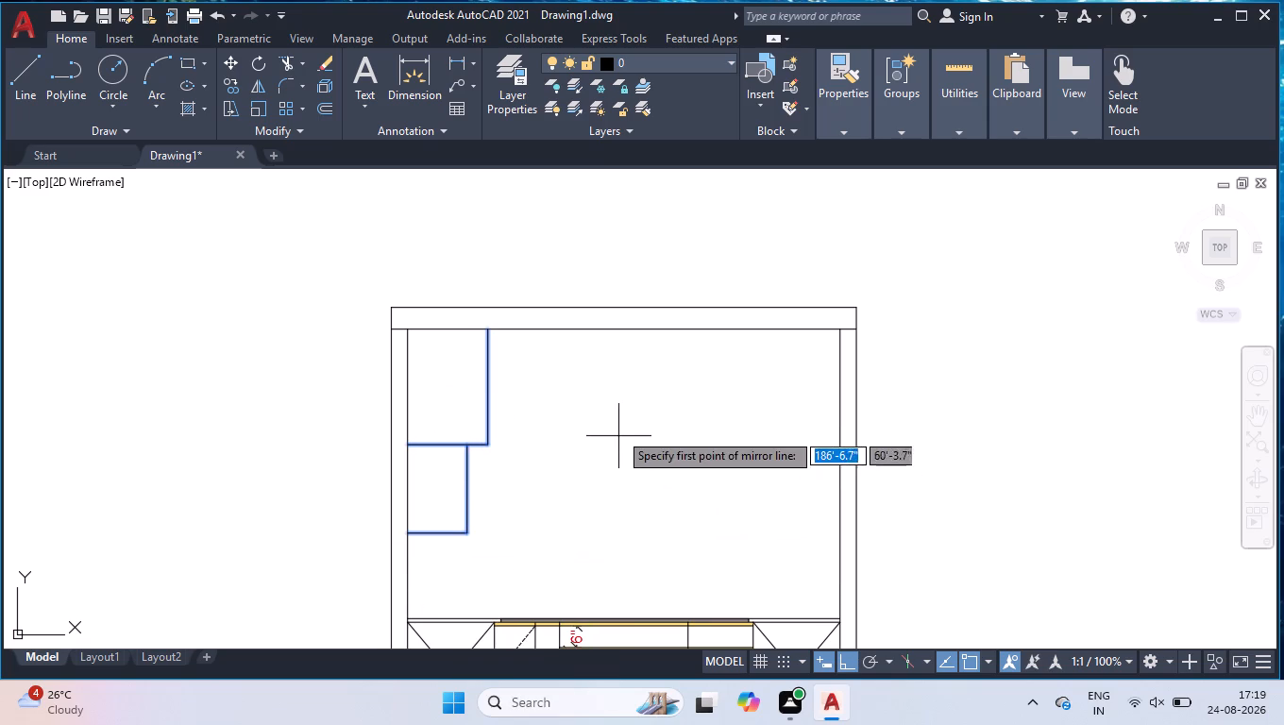
left_click(624, 327)
left_click(626, 514)
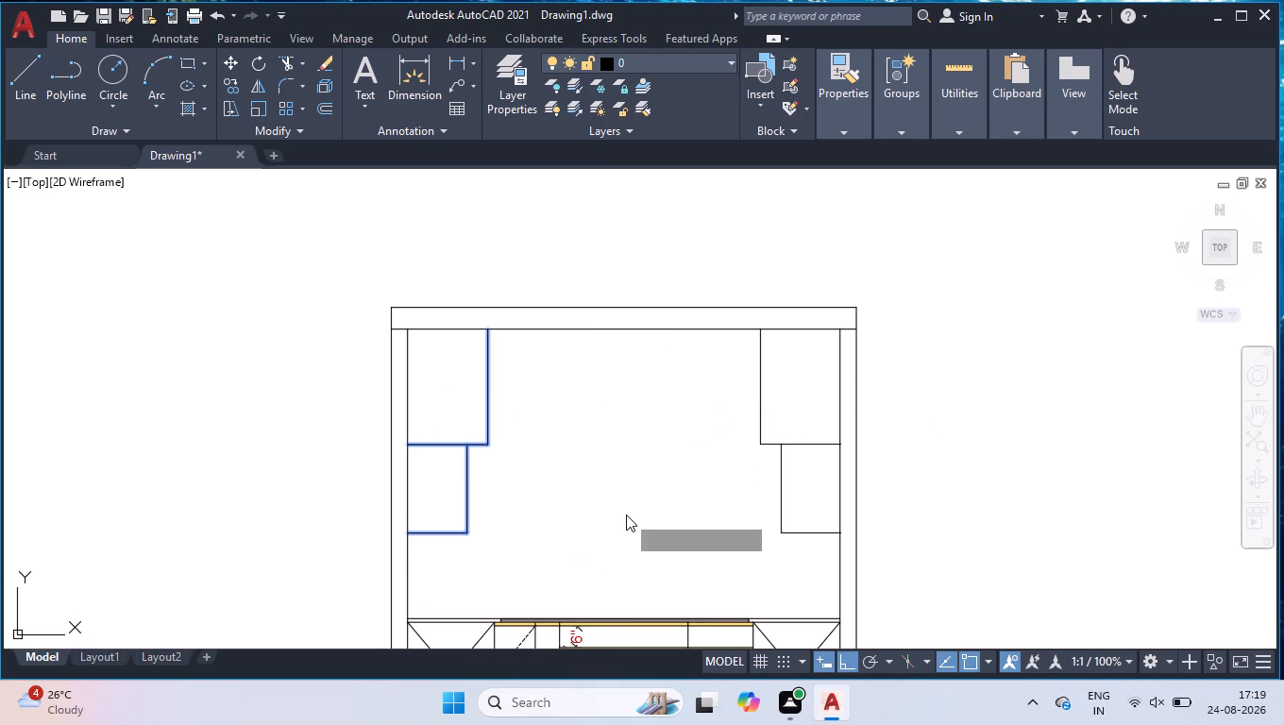
left_click_drag(660, 584, 626, 514)
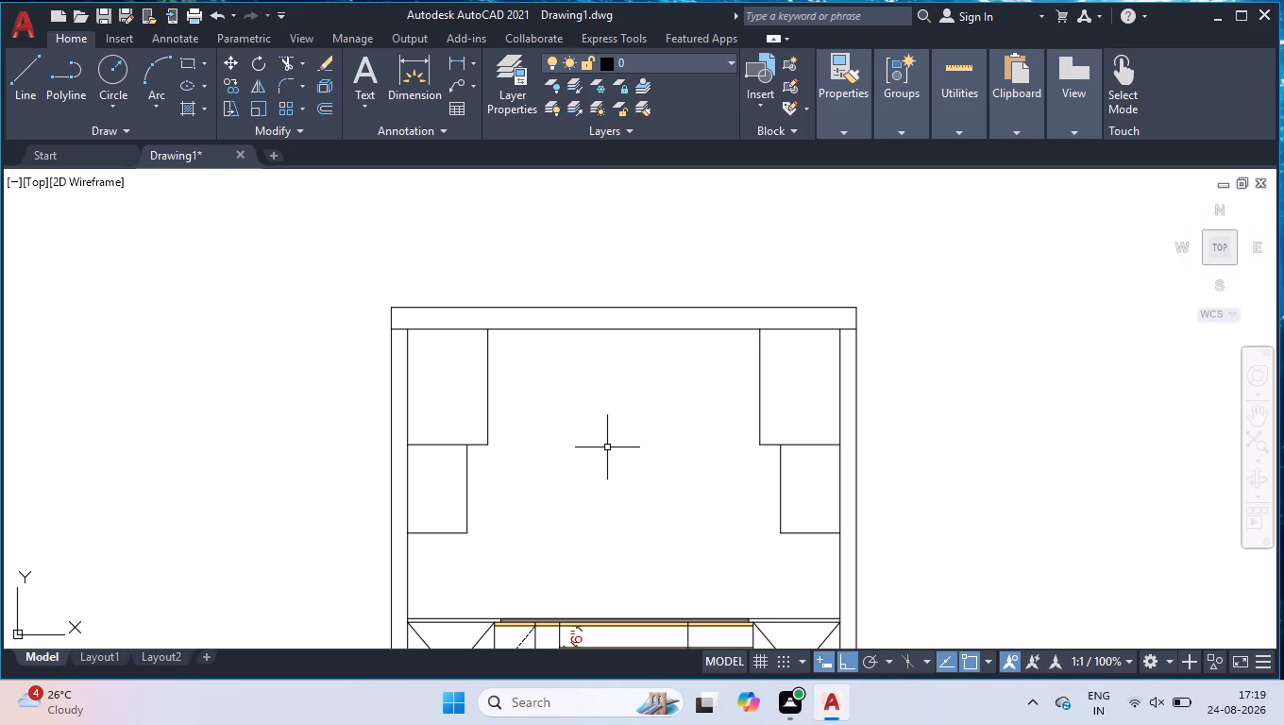
Draw two crossing corner-to-corner diagonals in the upper-left box.
key("l")
key("Return")
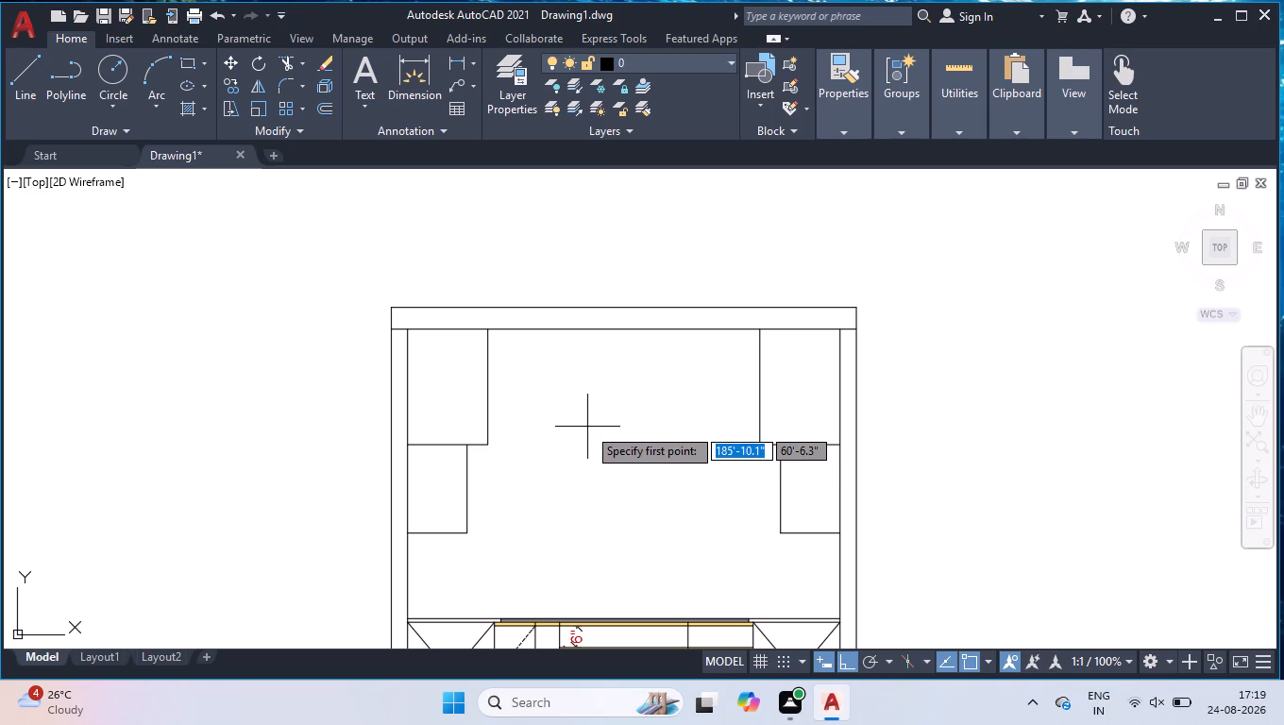
left_click(402, 325)
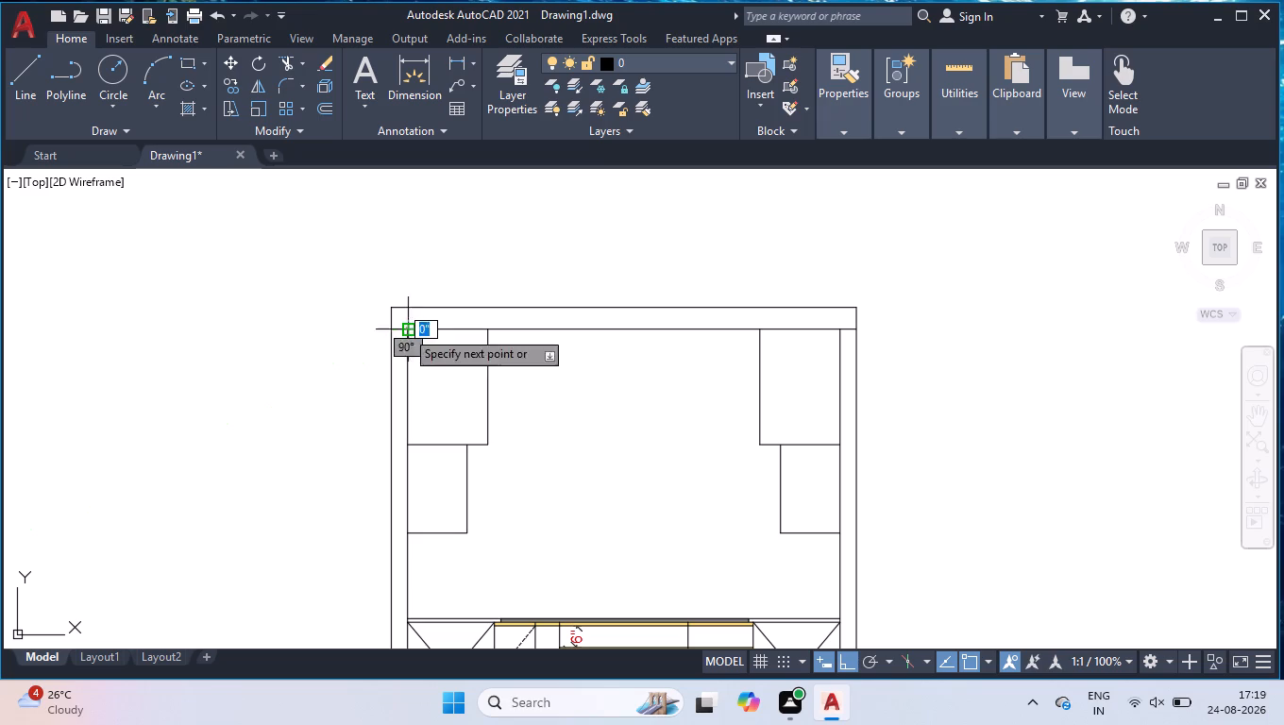
left_click(482, 442)
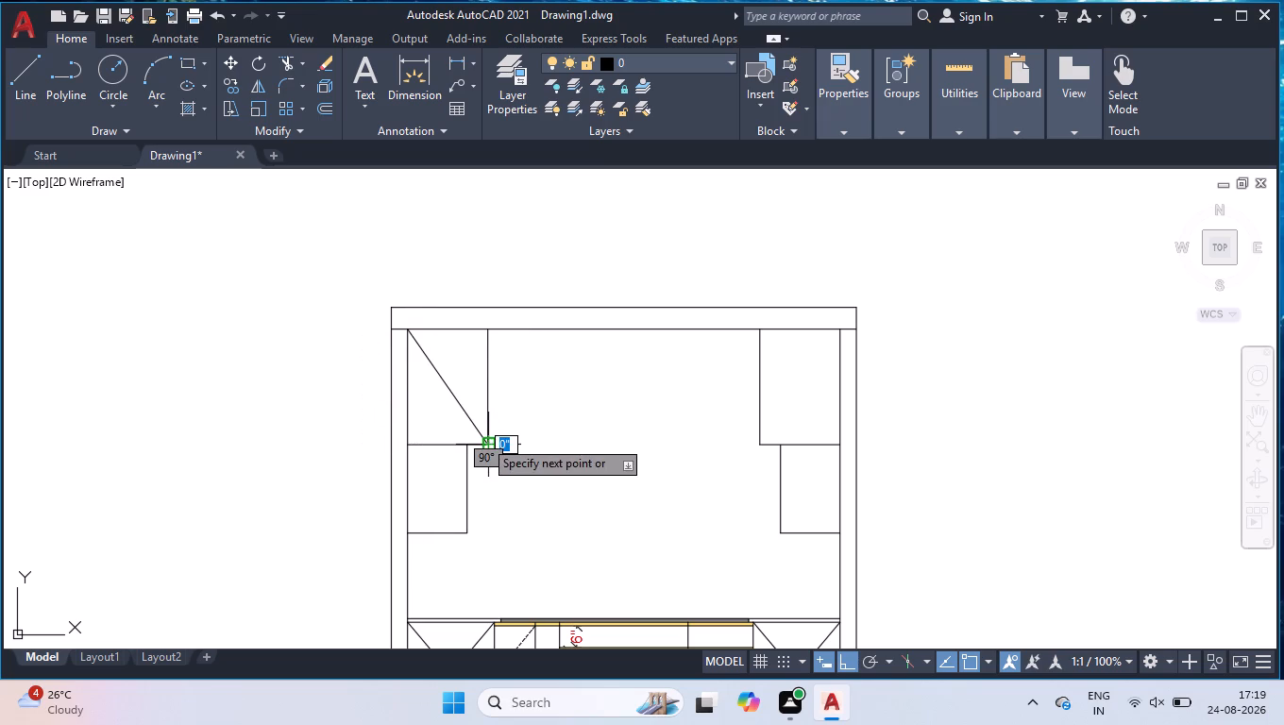
key("space")
key("space")
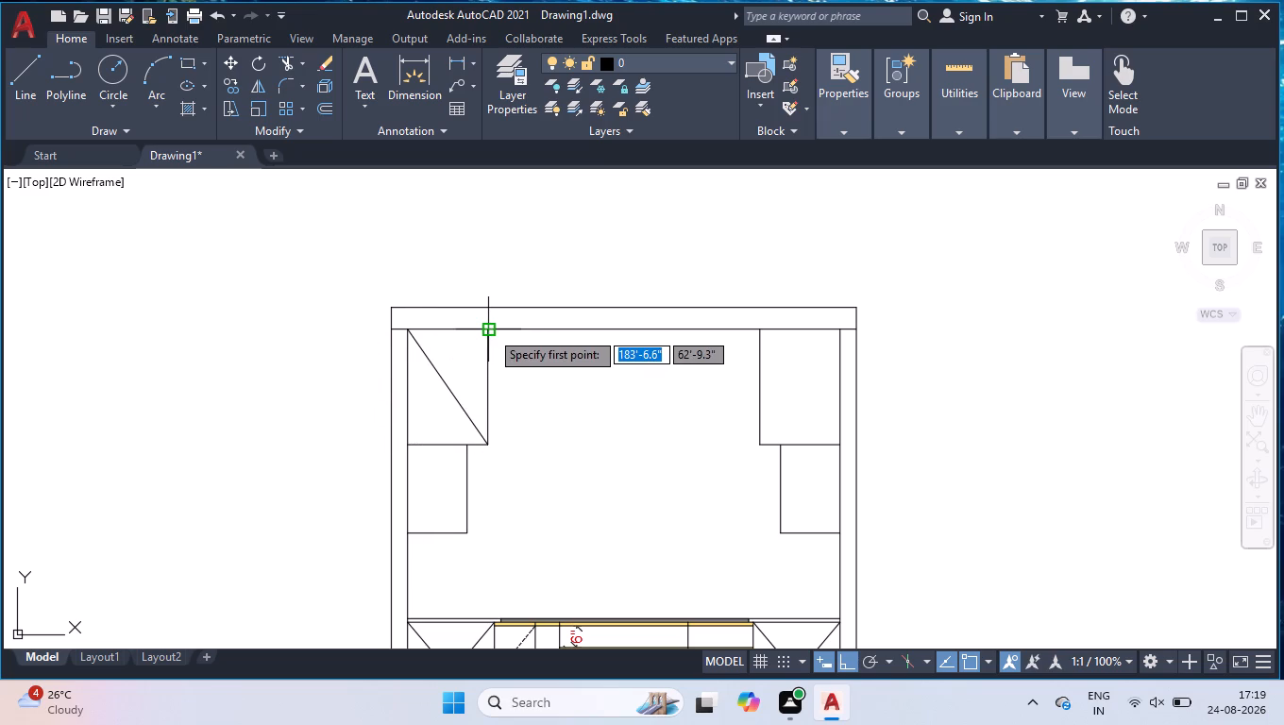
left_click(490, 330)
left_click(413, 443)
key("space")
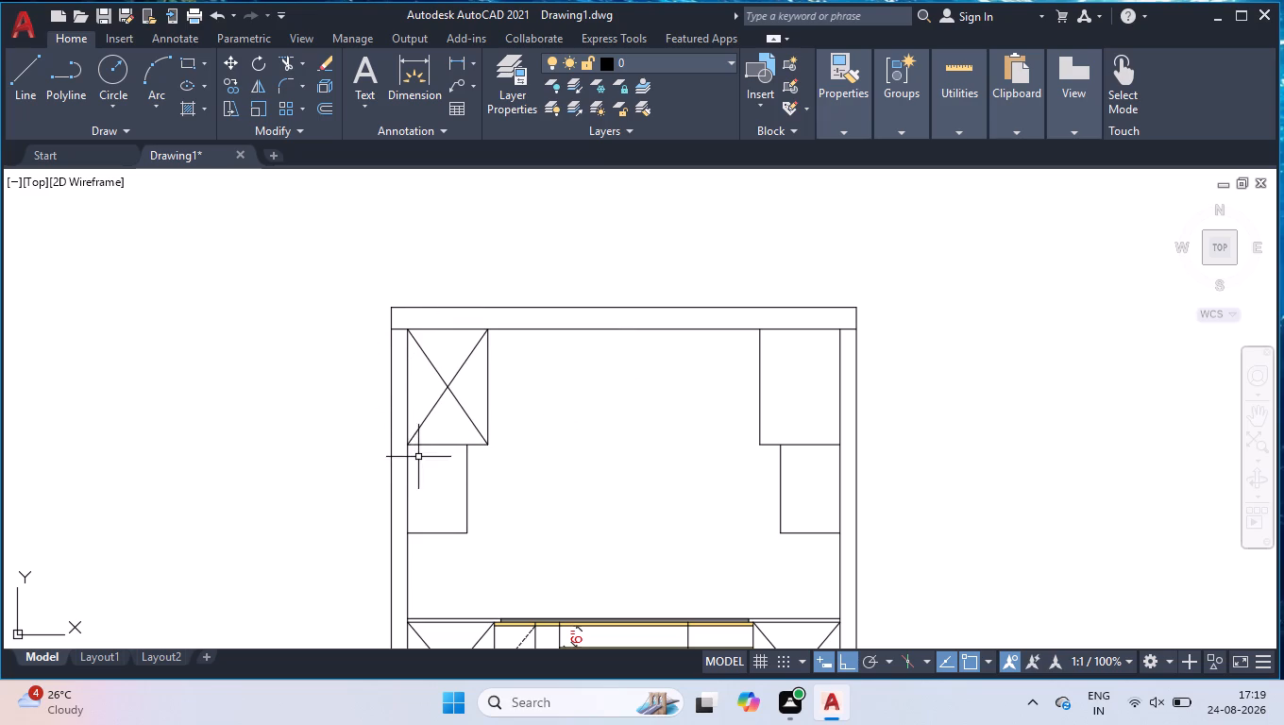
Draw two crossing corner-to-corner diagonals in the narrower box below the upper-left one.
key("space")
left_click(411, 447)
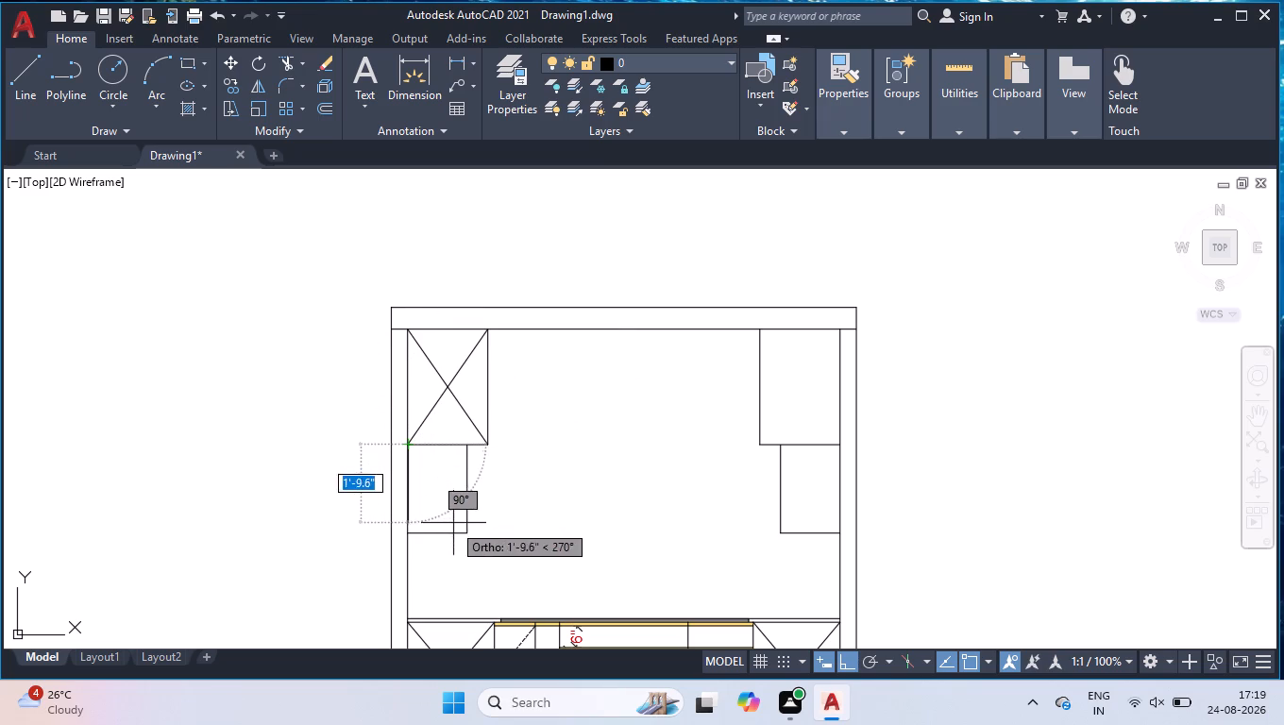
left_click(463, 530)
key("space")
key("space")
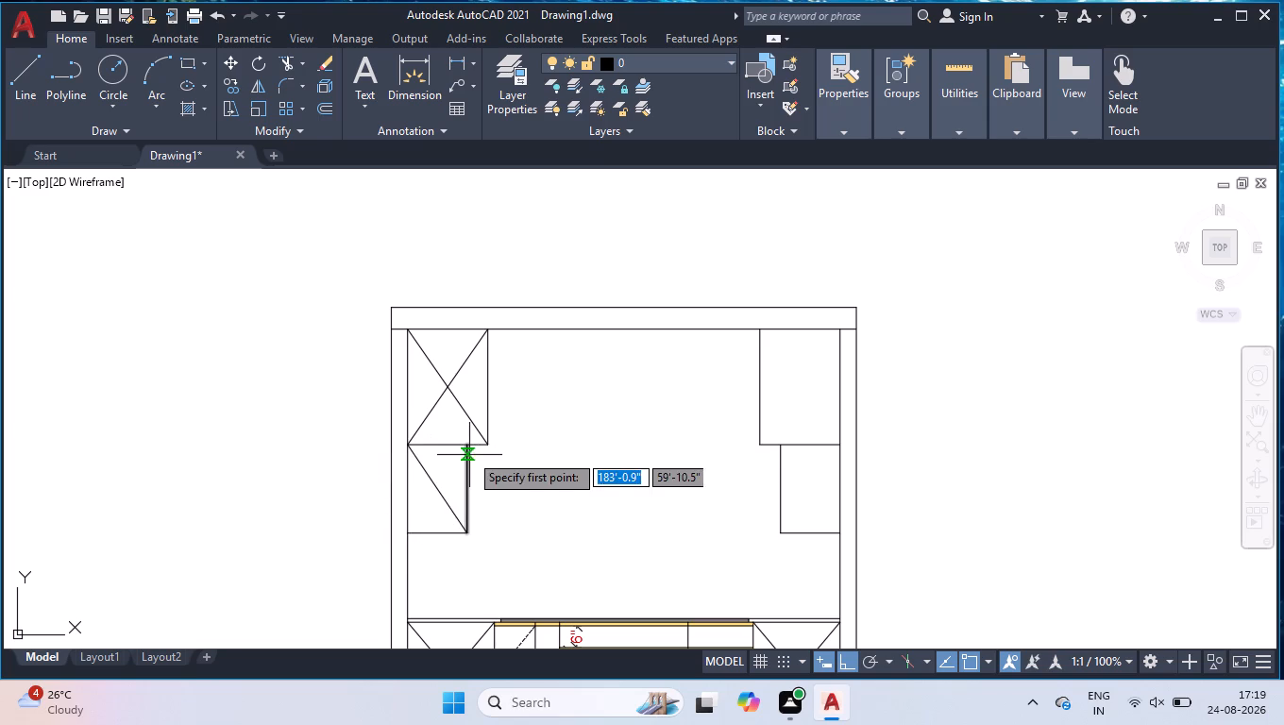
left_click(466, 447)
left_click(413, 532)
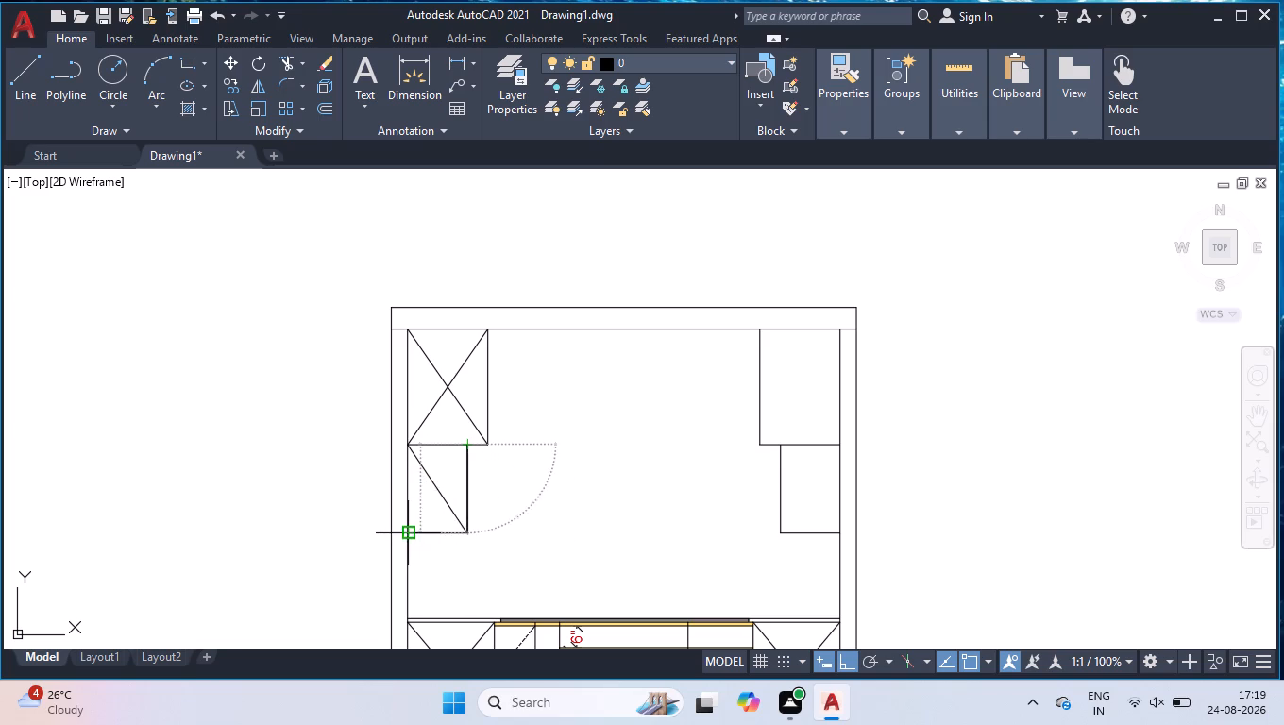
key("space")
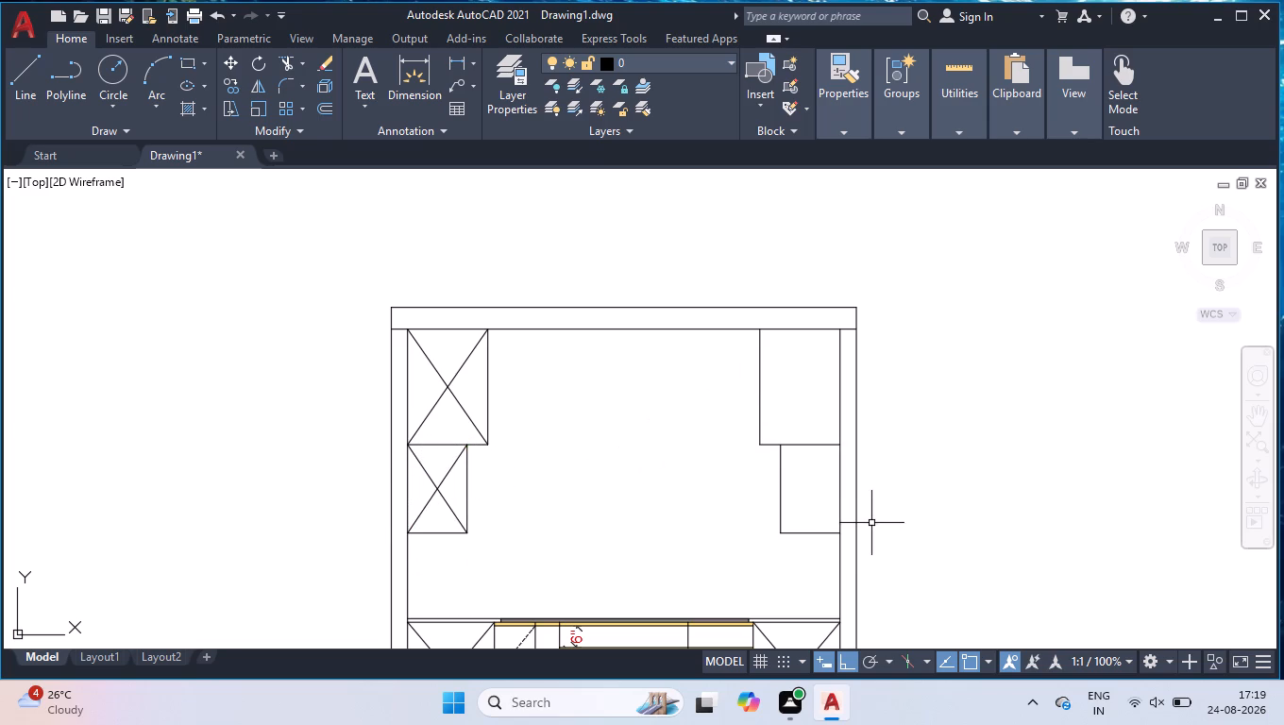
Draw crossing corner-to-corner diagonals in both boxes along the right wall, the upper one and the narrower one below it.
key("space")
left_click(760, 329)
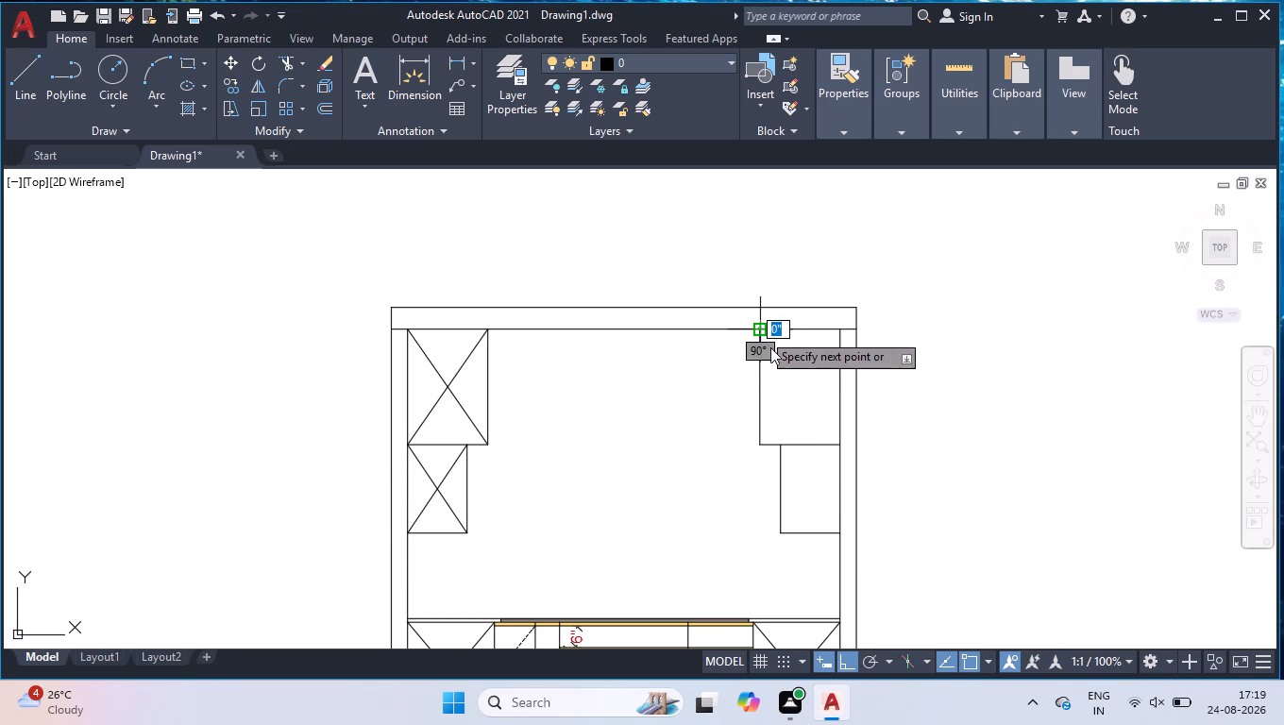
left_click(836, 449)
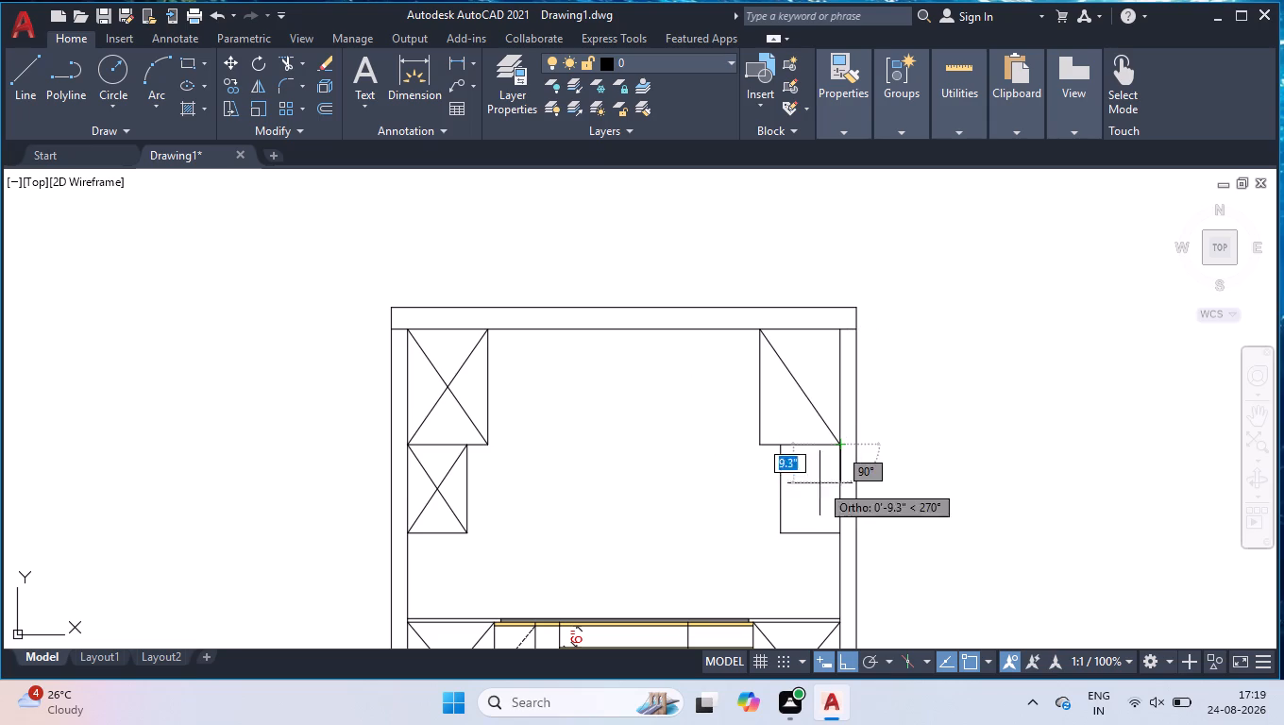
left_click(786, 532)
key("space")
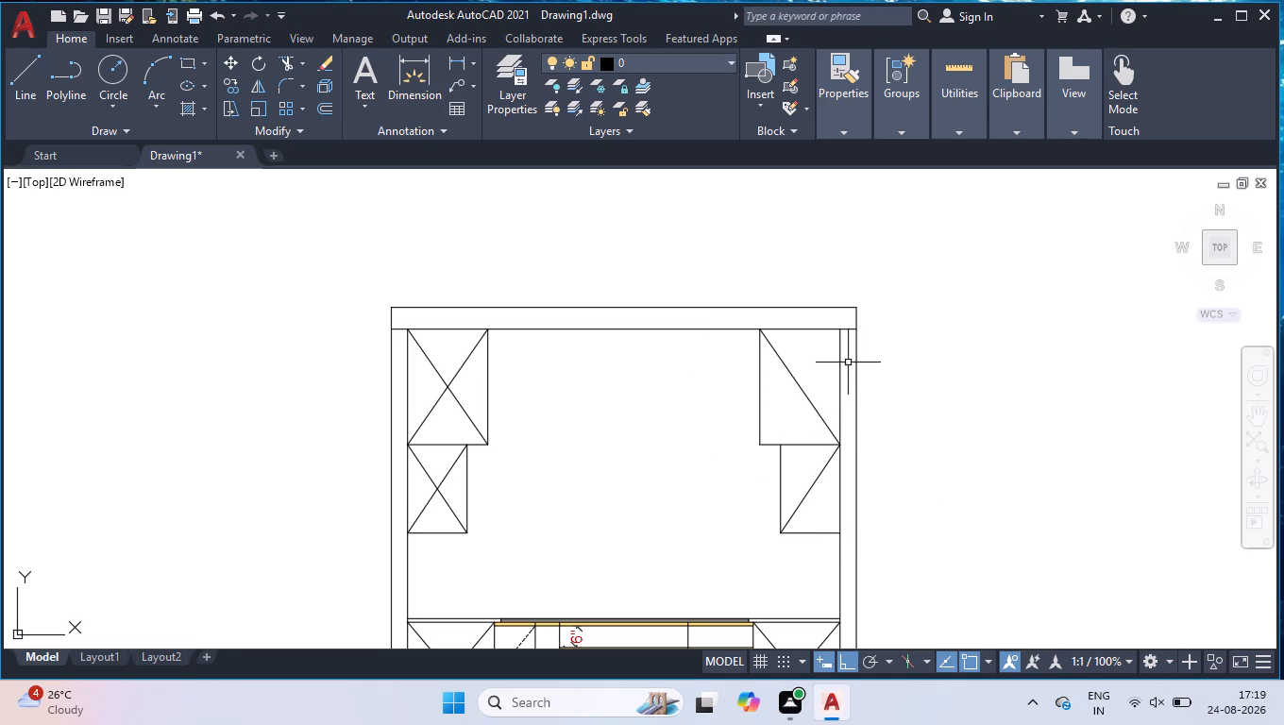
key("space")
left_click(841, 331)
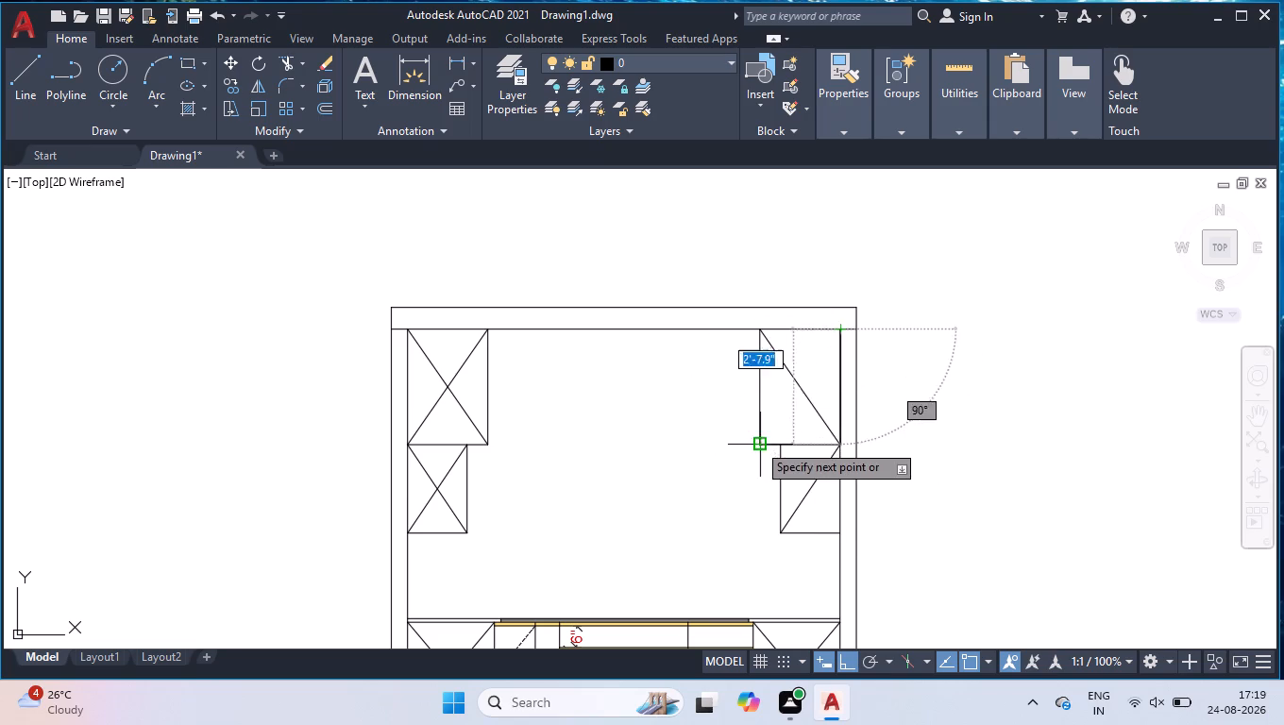
left_click(757, 444)
key("space")
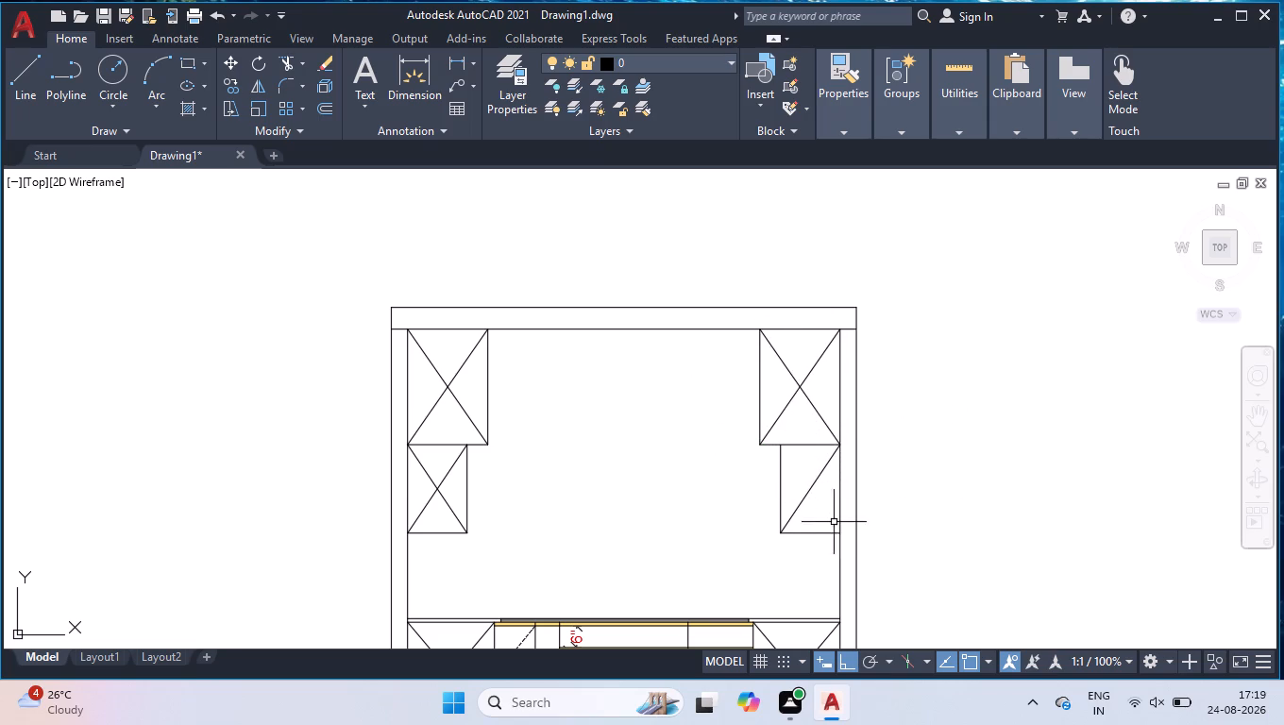
key("space")
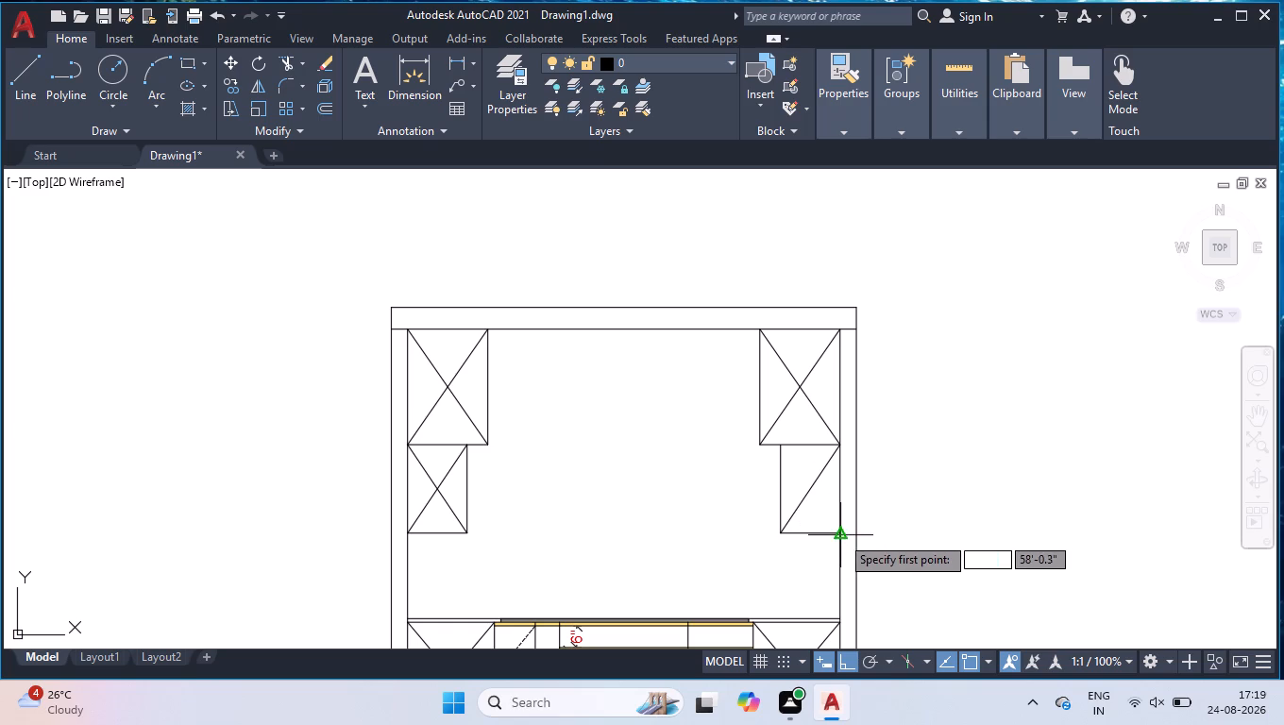
left_click(840, 535)
left_click(785, 448)
key("space")
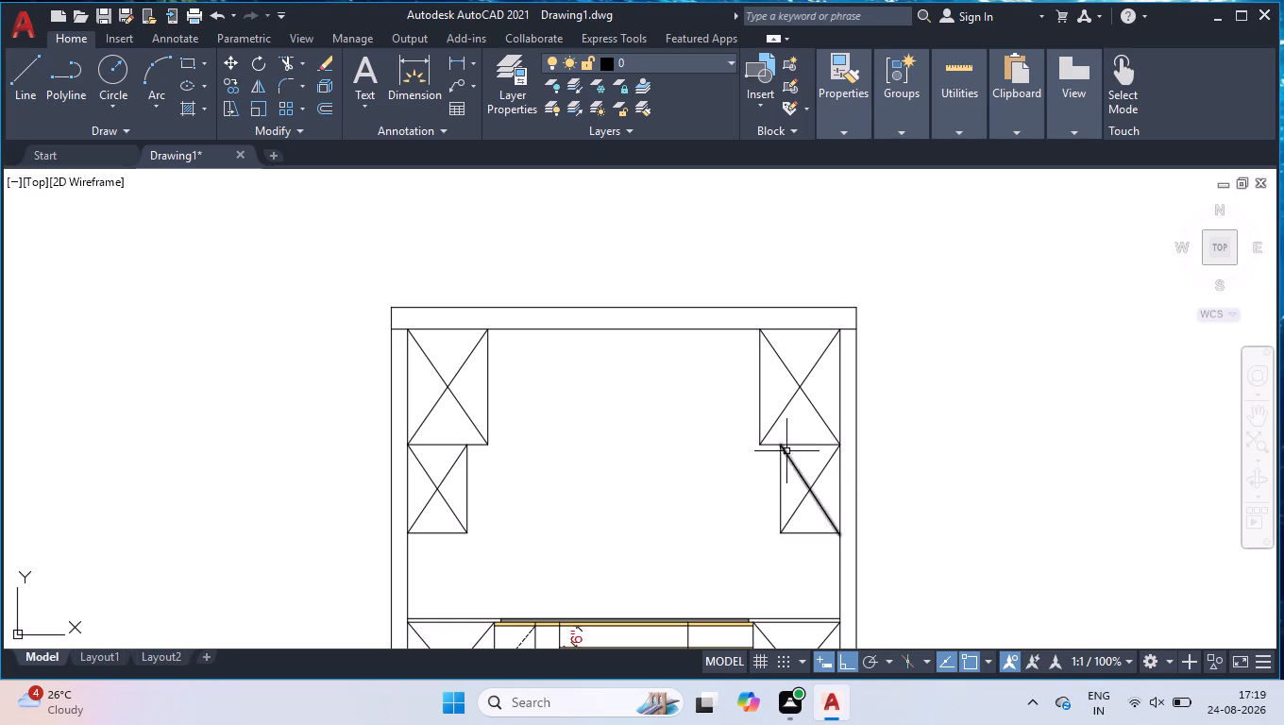
Stretch the overshooting diagonal's lower end to the bottom wall-side corner of the narrower box on the right wall.
scroll(854, 544, "up", 3)
scroll(759, 508, "up", 2)
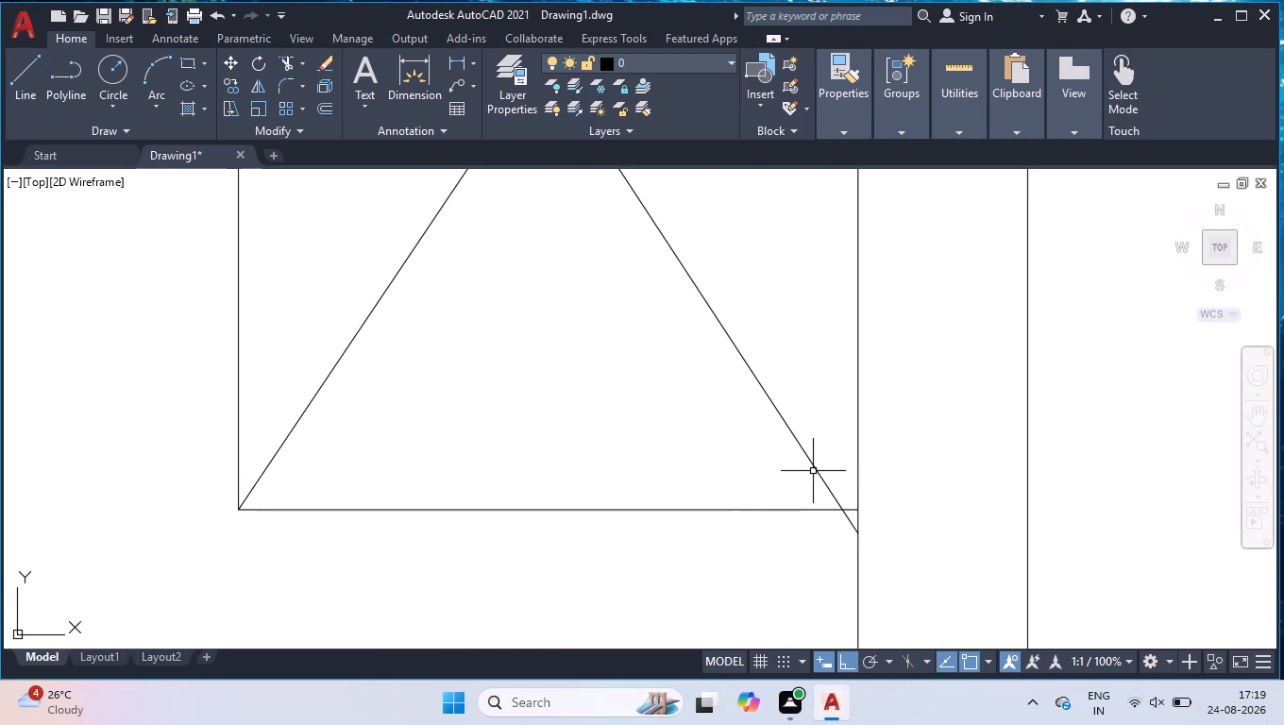
left_click(815, 471)
scroll(861, 553, "up", 4)
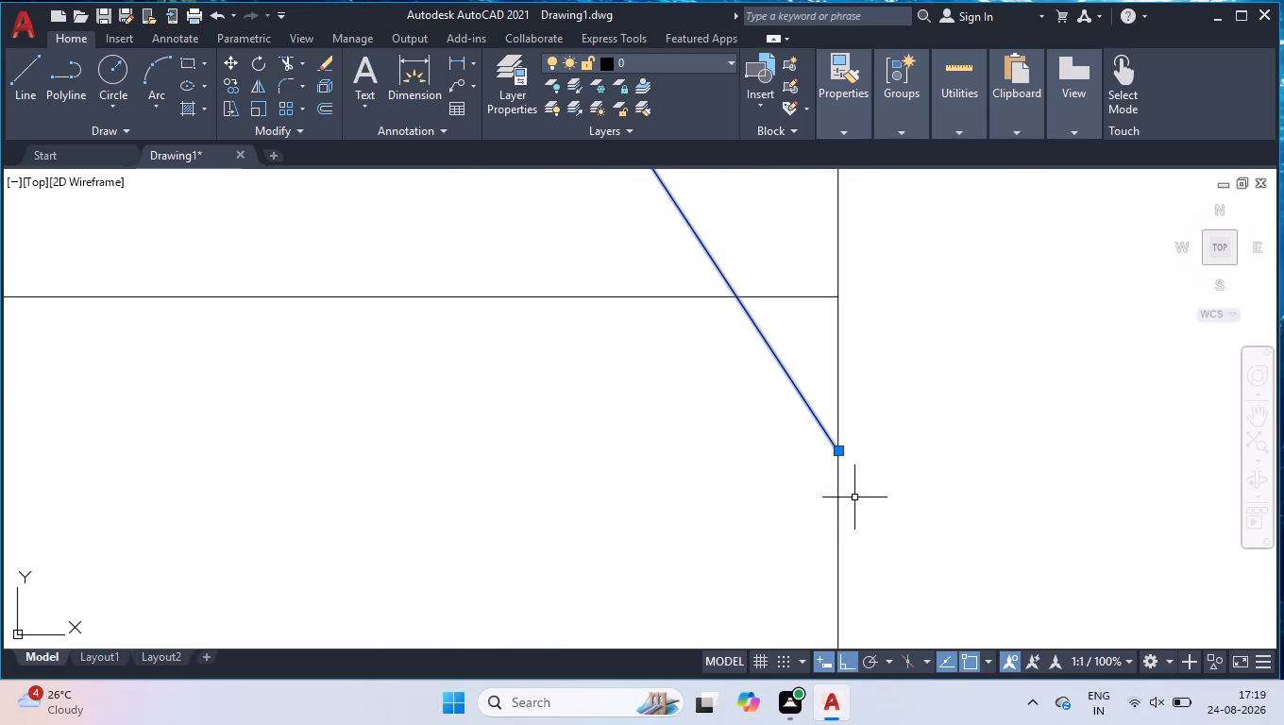
left_click(838, 451)
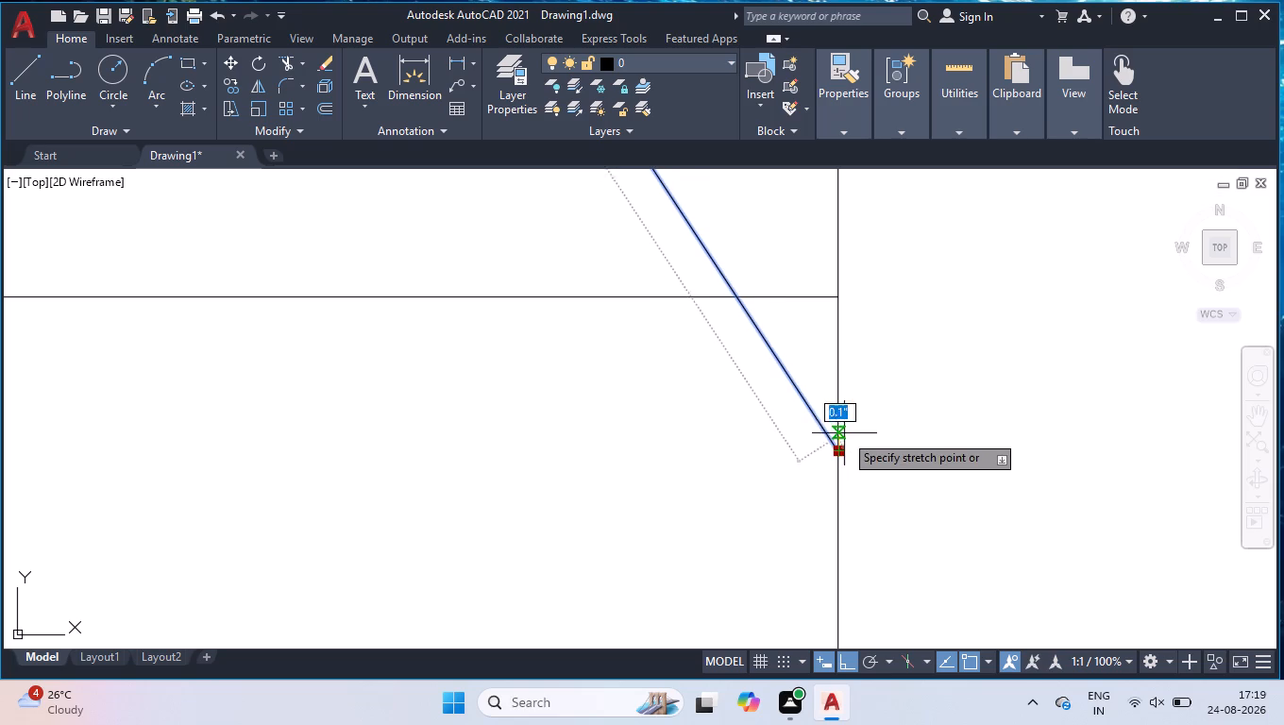
left_click(835, 299)
scroll(838, 398, "down", 2)
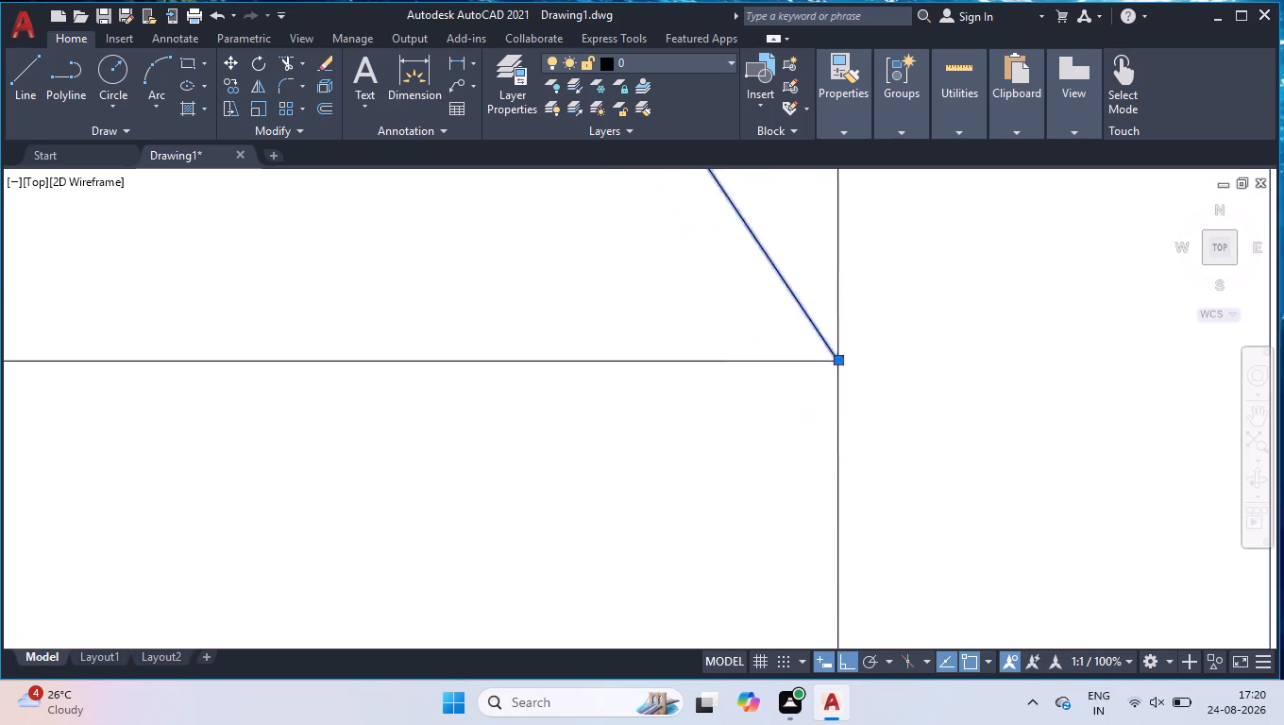
scroll(841, 407, "down", 5)
left_click_drag(921, 257, 895, 280, "shift")
left_click(660, 357, "shift")
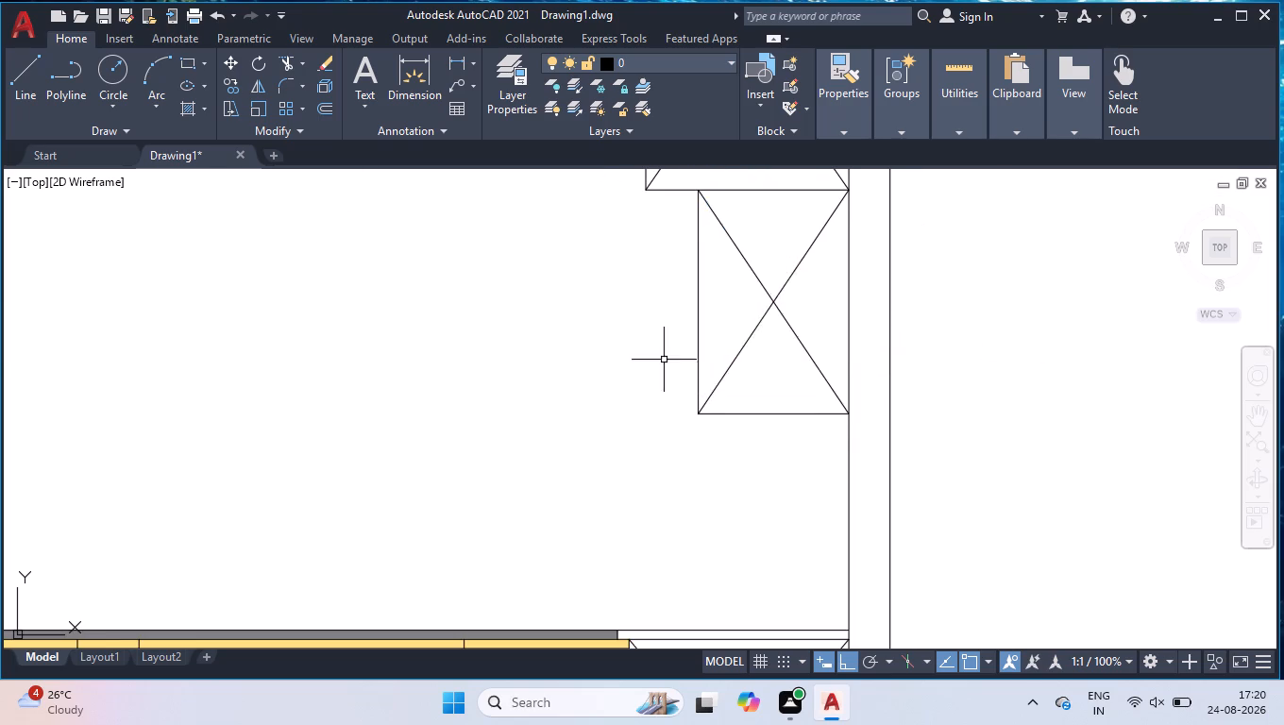
Change the linetype of all eight diagonals in the four upper-area boxes to the dashed ACAD_ISO02 linetype.
scroll(815, 487, "down", 3)
scroll(617, 430, "up", 2)
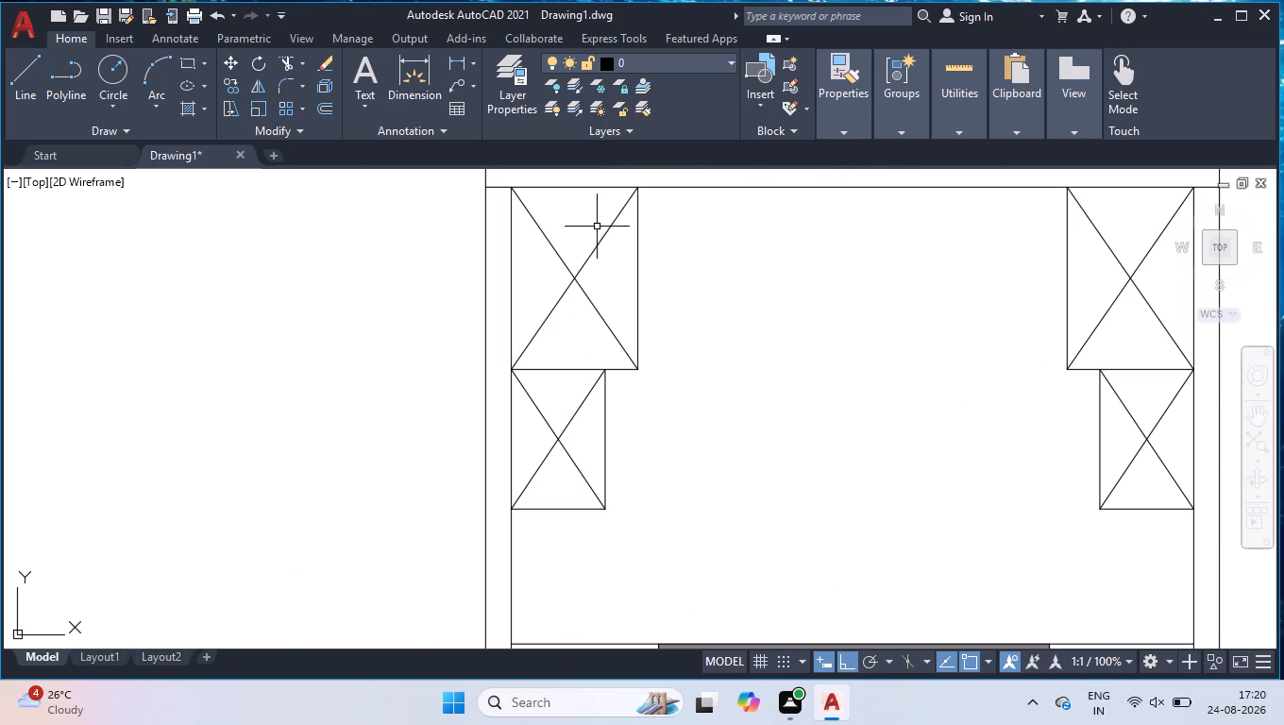
left_click(601, 221)
left_click(562, 324)
left_click(565, 403)
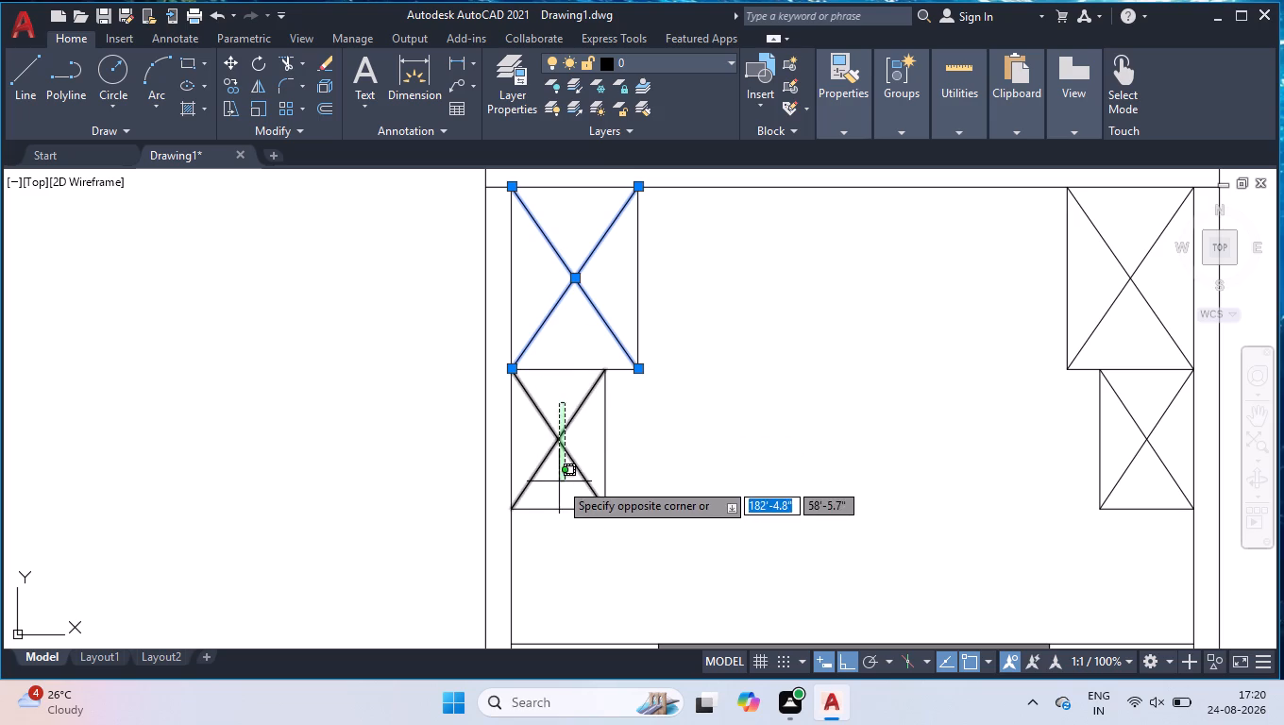
left_click(547, 479)
left_click(1127, 227)
left_click(1092, 336)
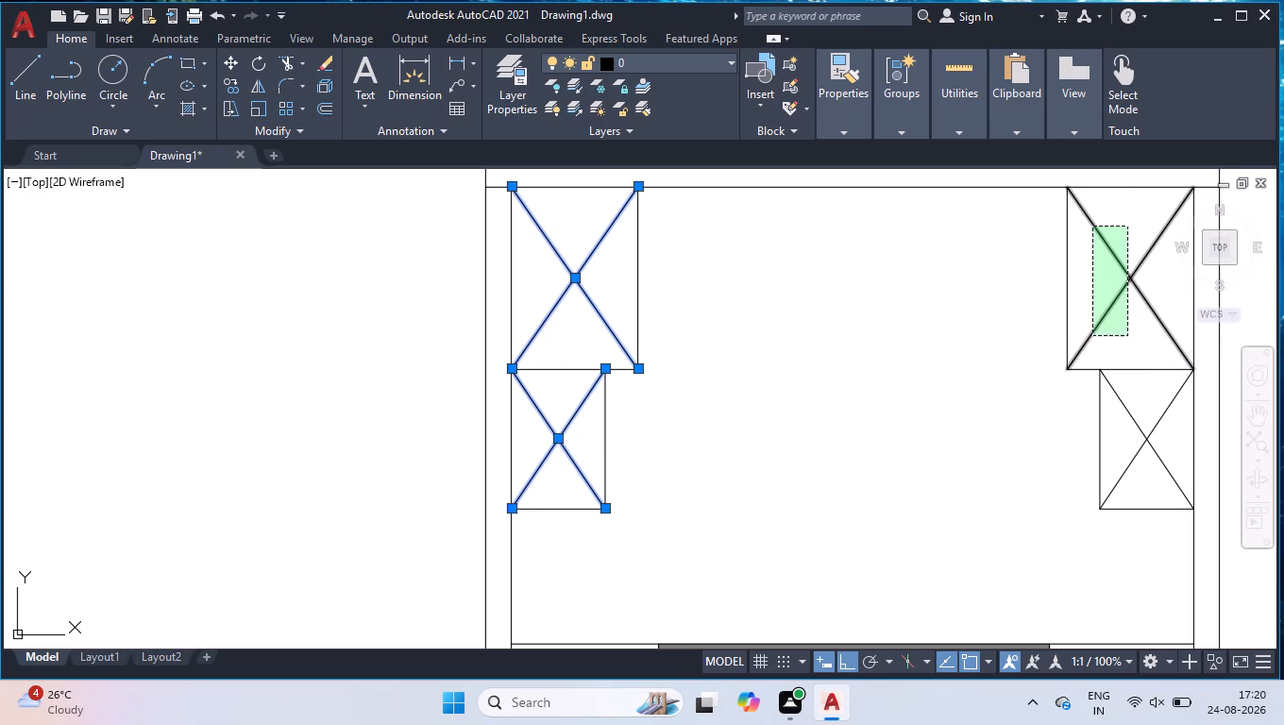
left_click(1156, 417)
left_click(1125, 472)
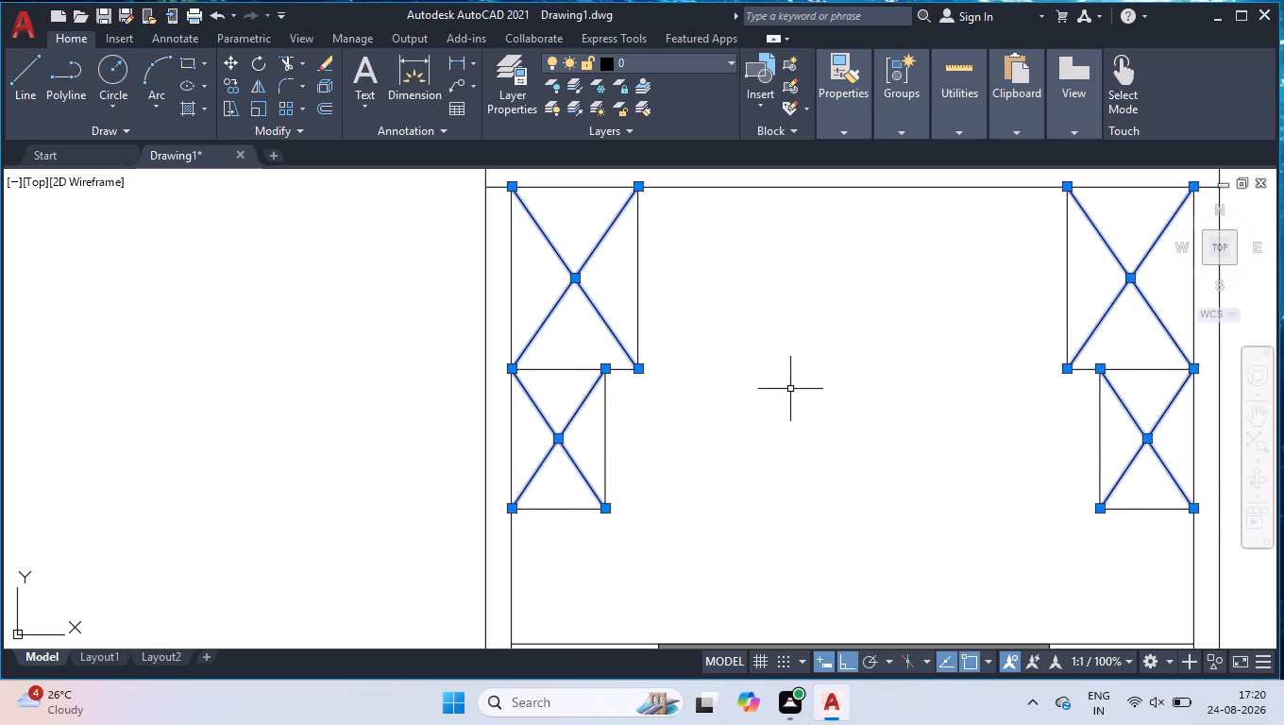
scroll(773, 402, "down", 1)
scroll(1073, 386, "up", 1)
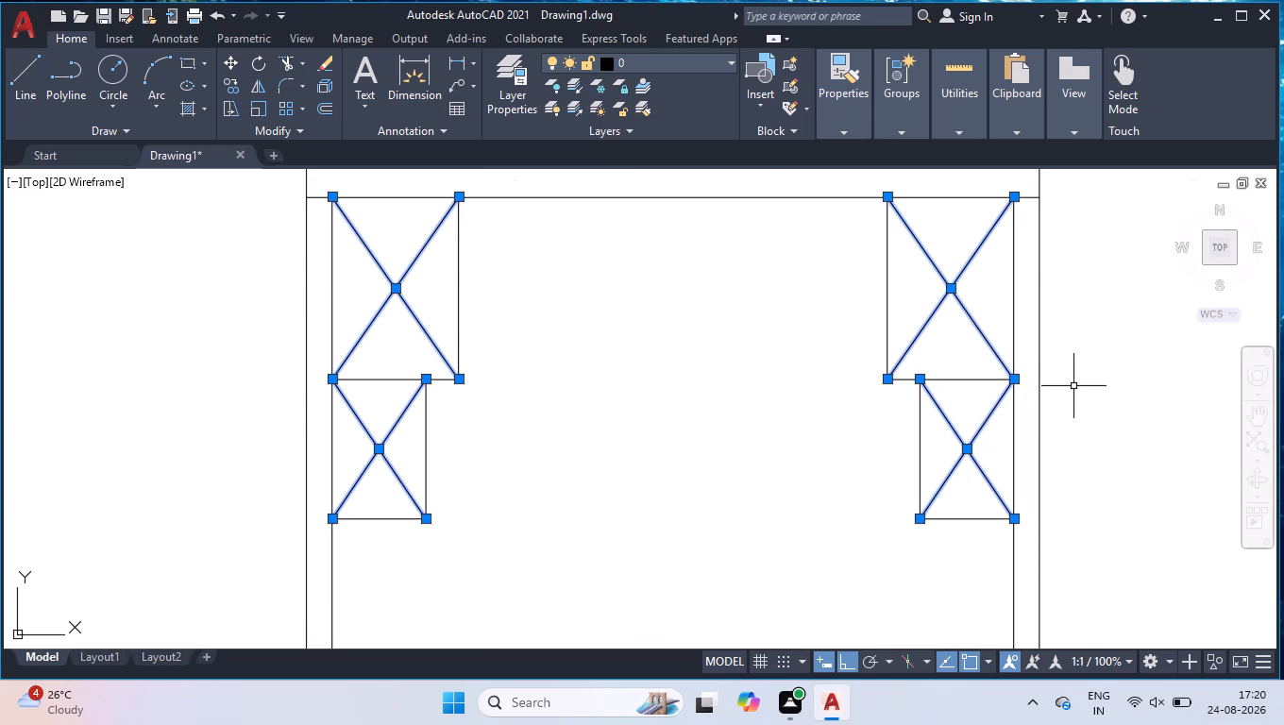
key("ctrl+1")
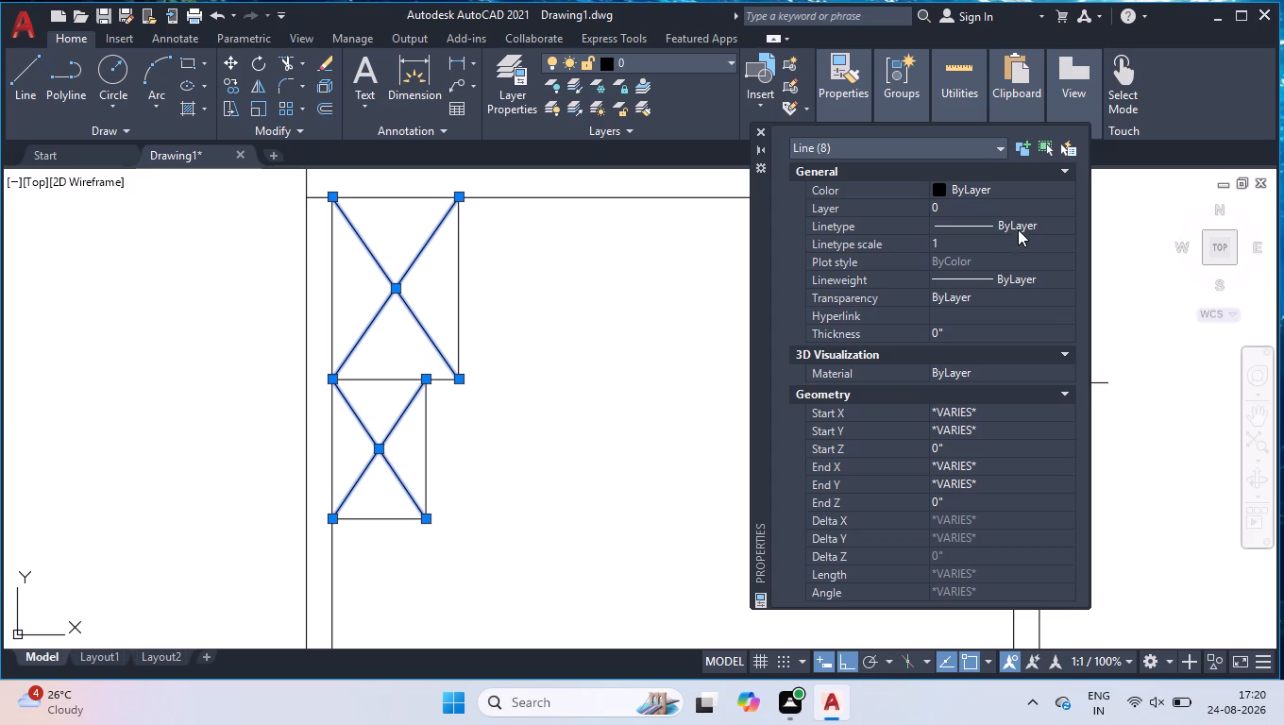
double_click(1020, 224)
left_click(1020, 278)
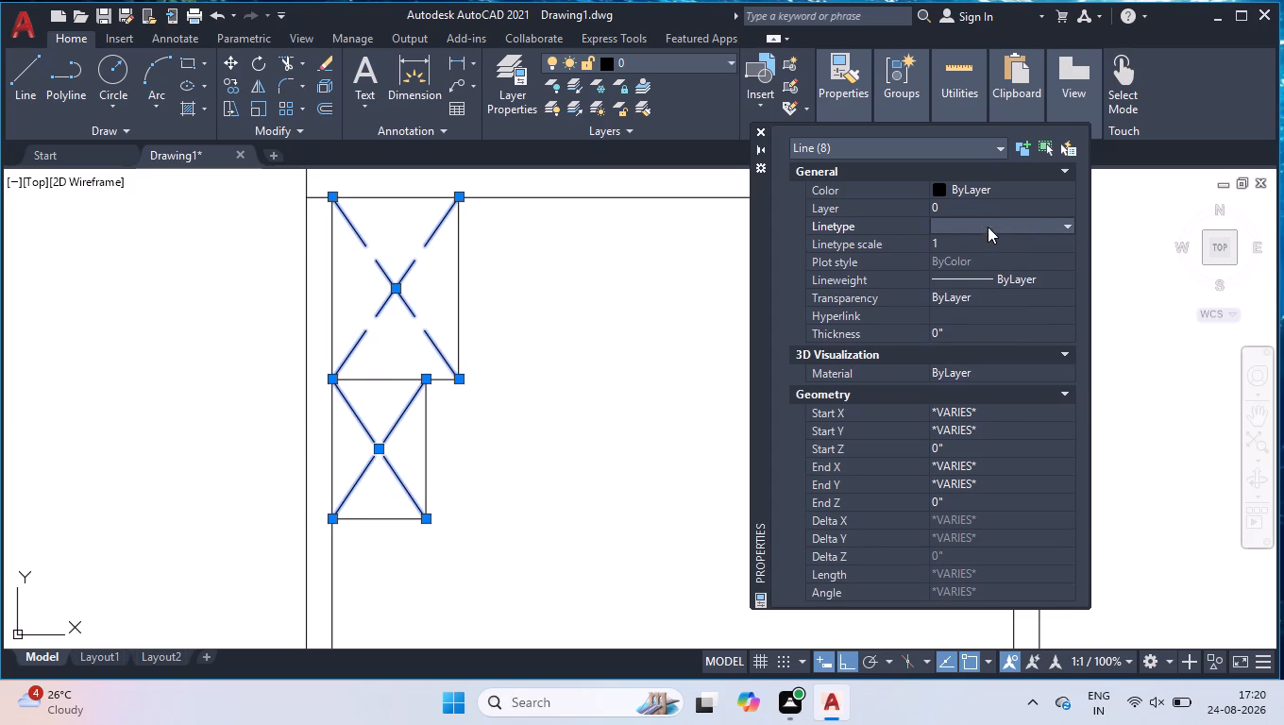
Set the linetype scale of the eight selected diagonals to 0.1.
left_click(946, 244)
type("0.1")
key("Return")
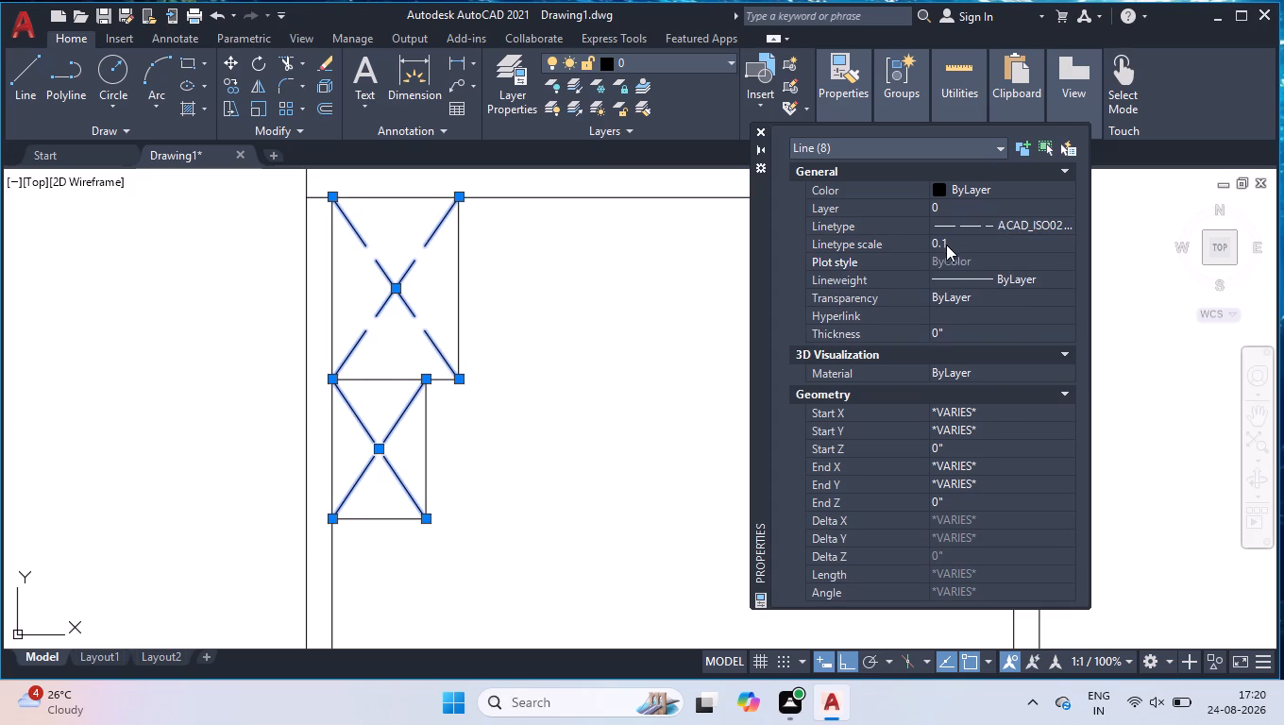
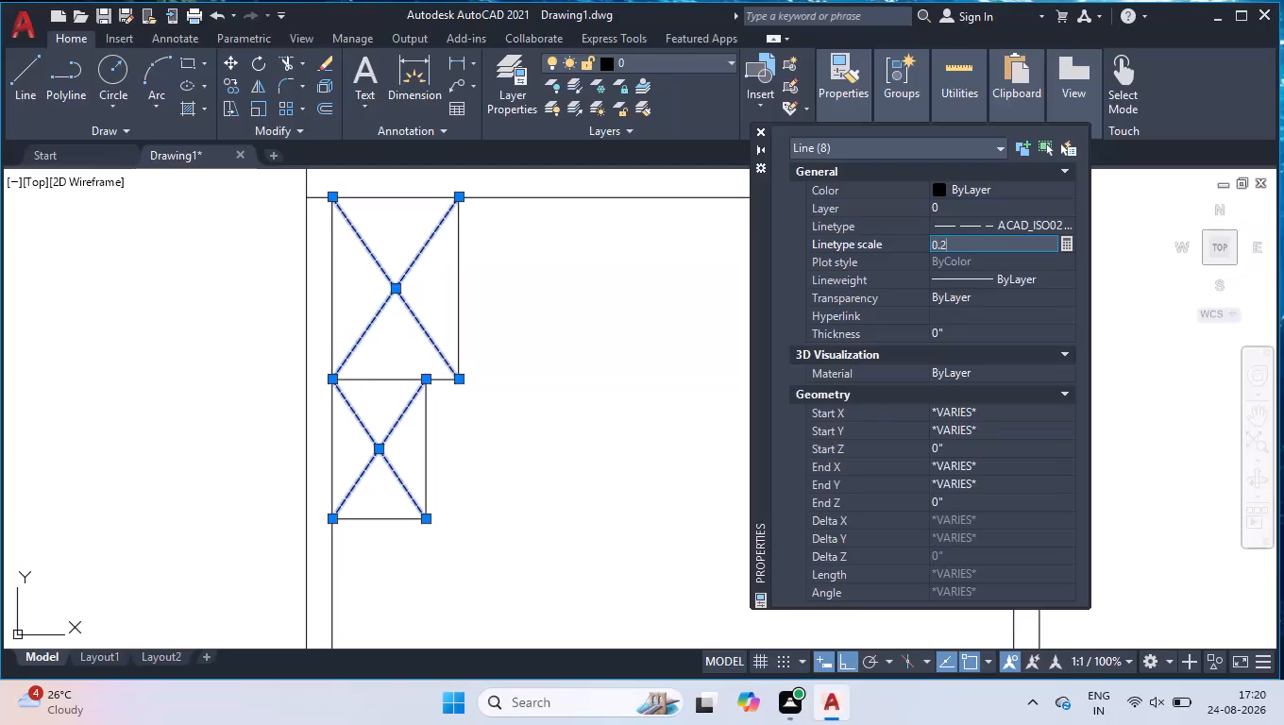
Set the linetype scale of the eight selected diagonals to 0.2.
key("Return")
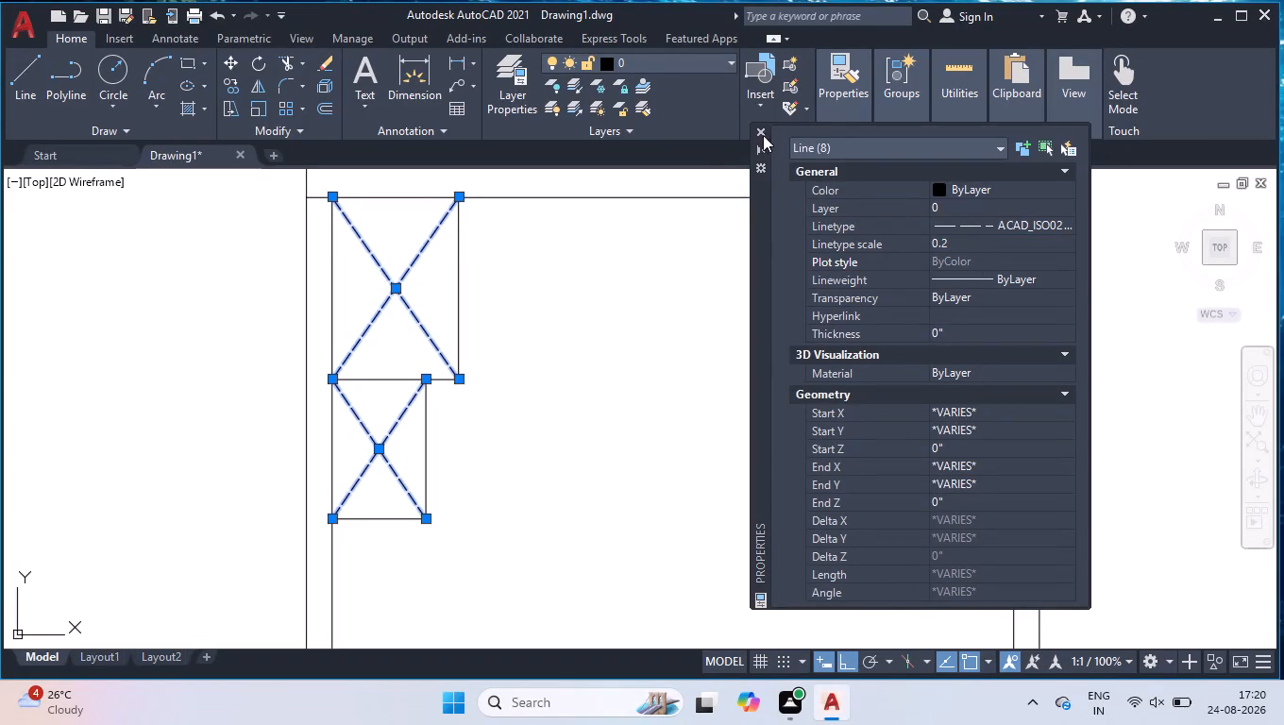
left_click(766, 134)
scroll(705, 362, "down", 1)
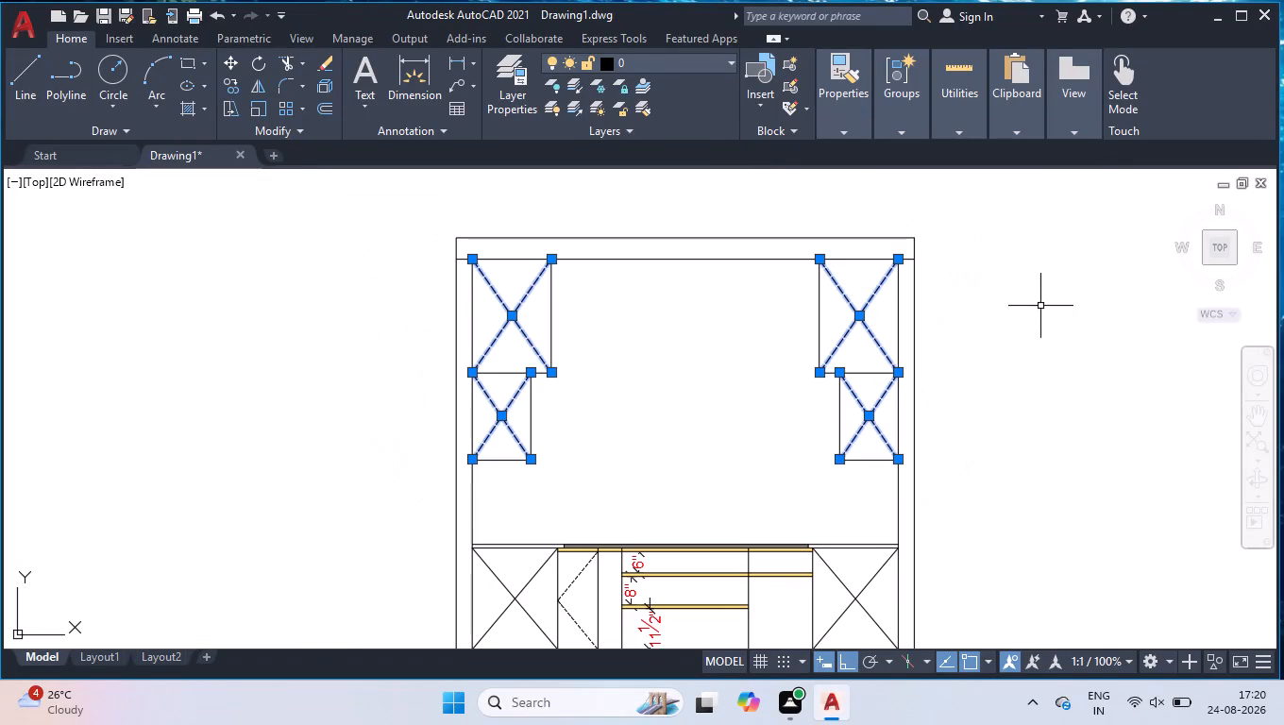
left_click(1003, 200, "shift")
left_click(288, 495, "shift")
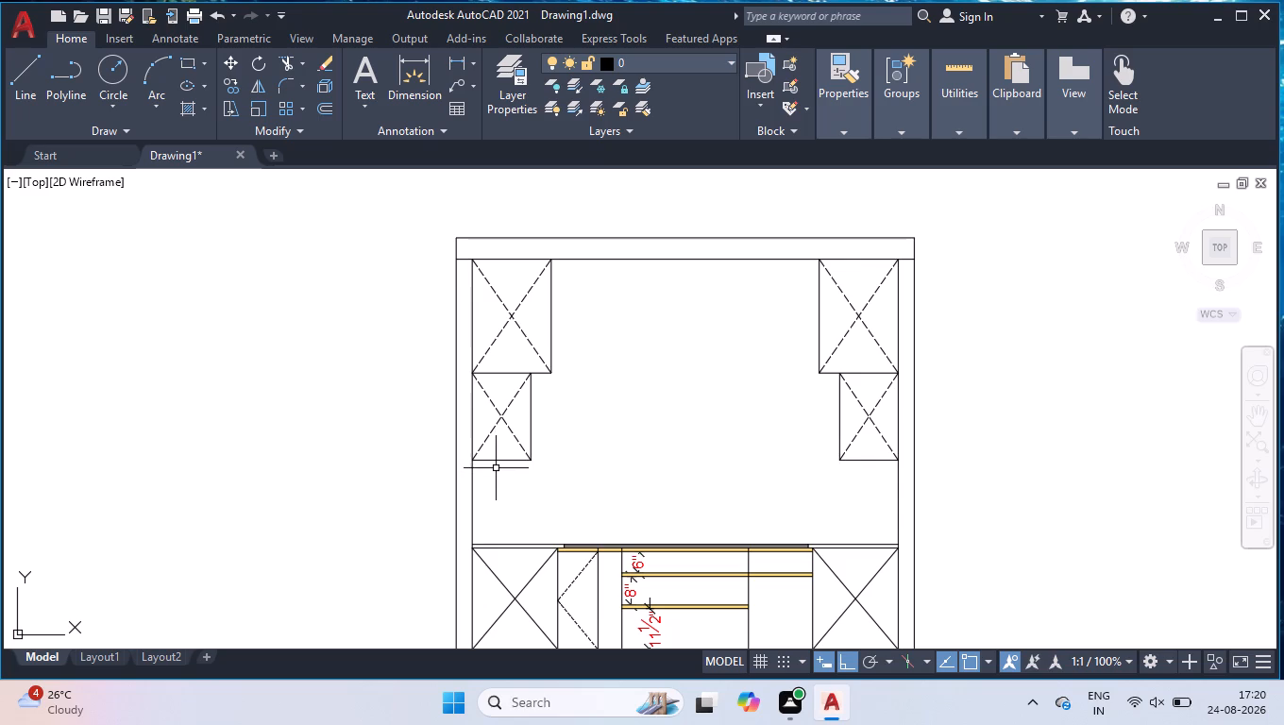
Break the left inner wall line at the bottom wall-side corner of the upper box.
type("BR")
key("Down")
key("Return")
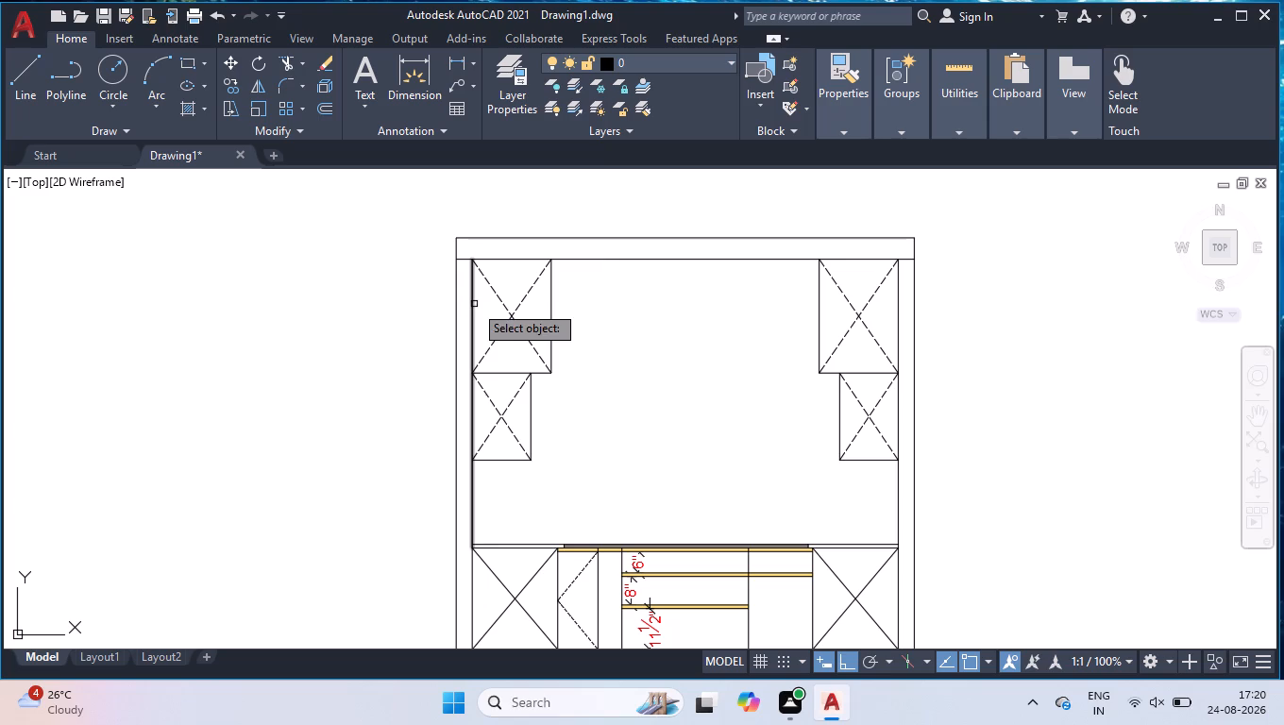
left_click(473, 304)
left_click(469, 373)
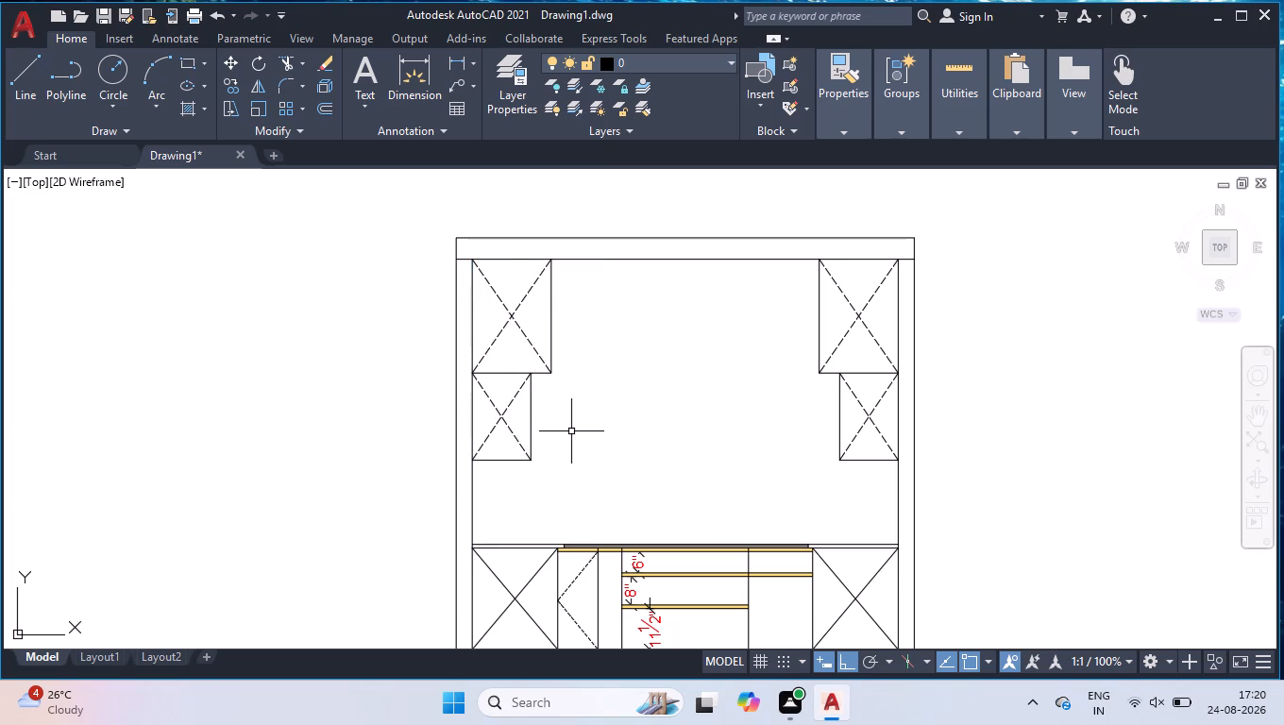
Change the upper-area boxes' side and bottom edges, the split-off left wall segment and three lower-strip vertical dividers to Color 30.
left_click(831, 315)
left_click(805, 336)
left_click_drag(867, 362, 870, 372)
left_click(868, 381)
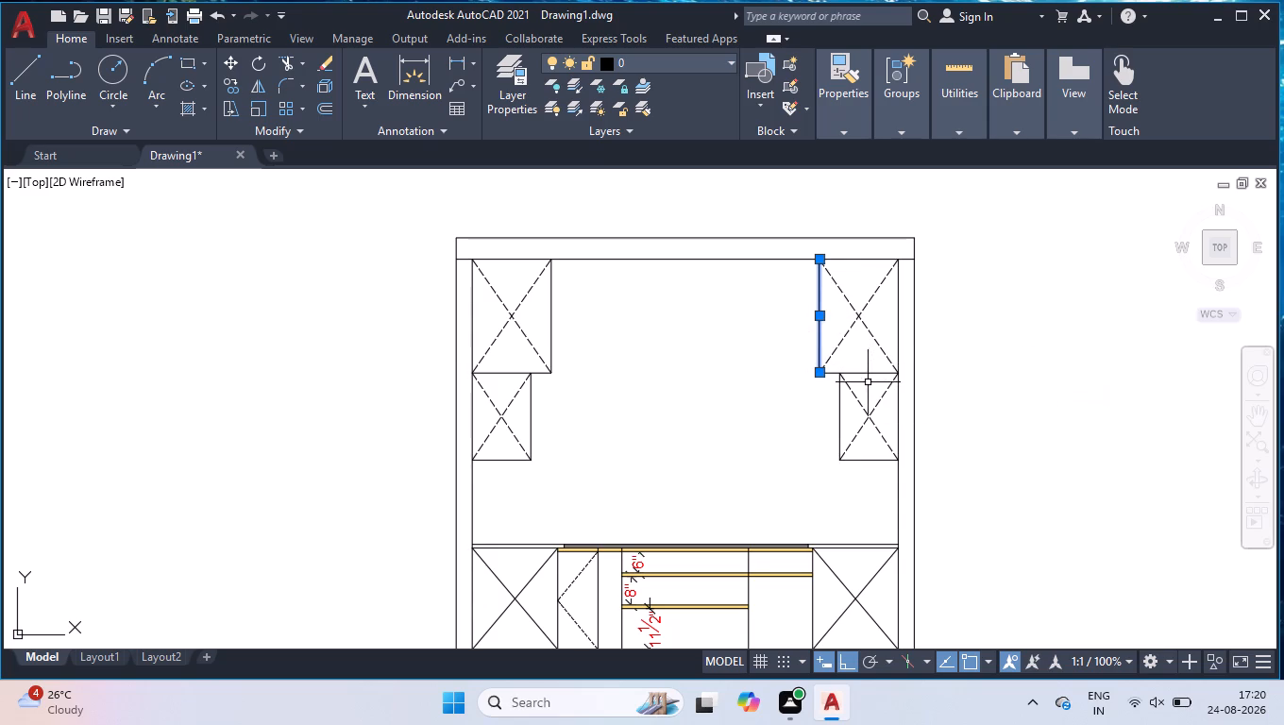
left_click(860, 362)
left_click(855, 383)
left_click(840, 396)
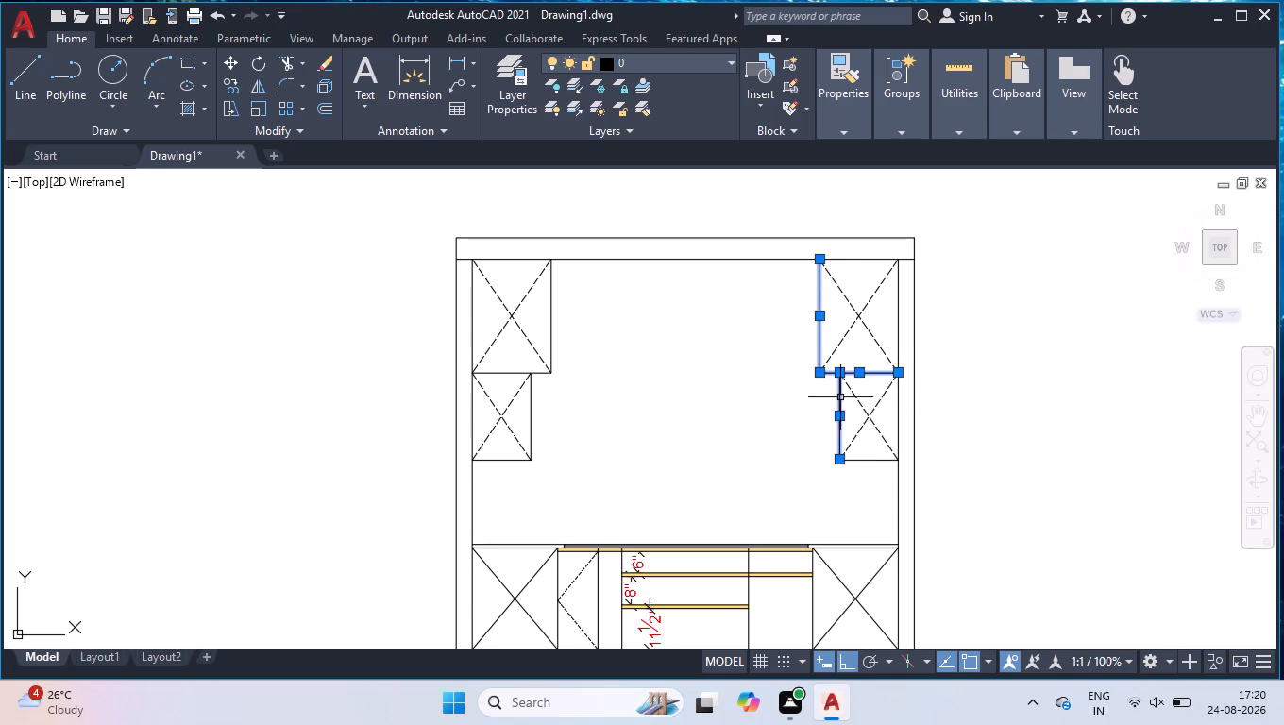
left_click(870, 459)
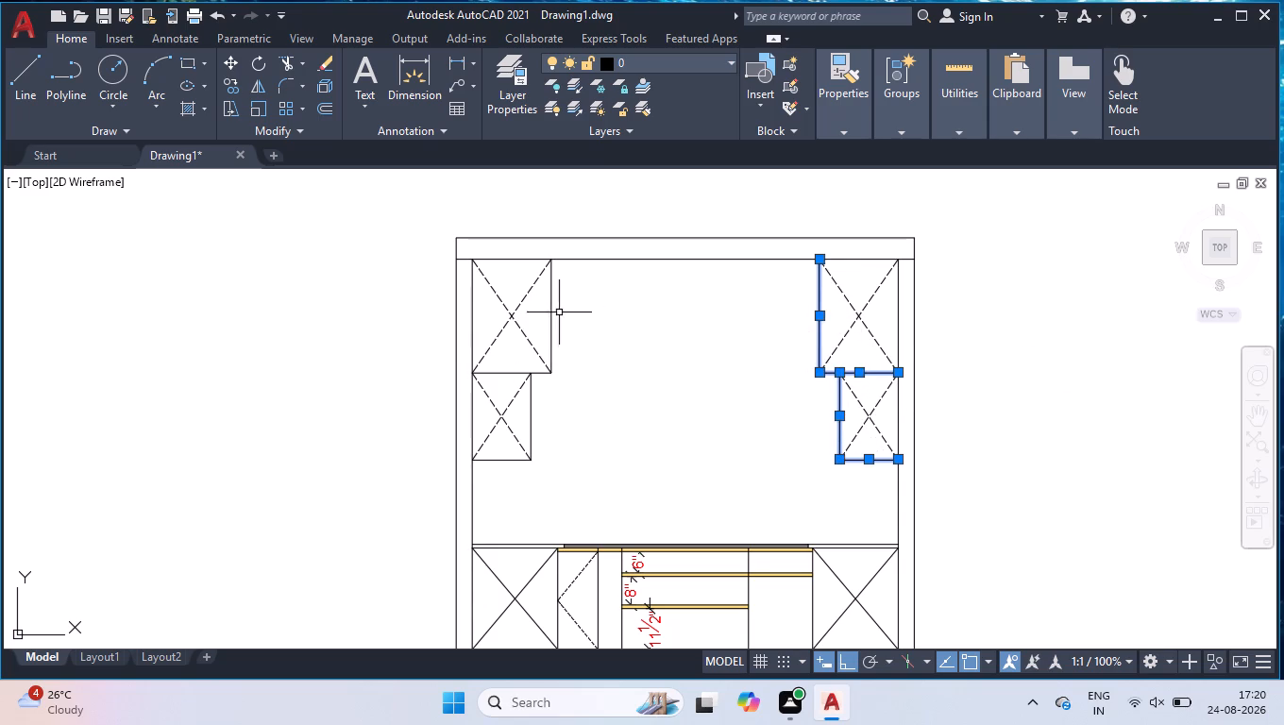
left_click(571, 308)
left_click(531, 322)
left_click(511, 357)
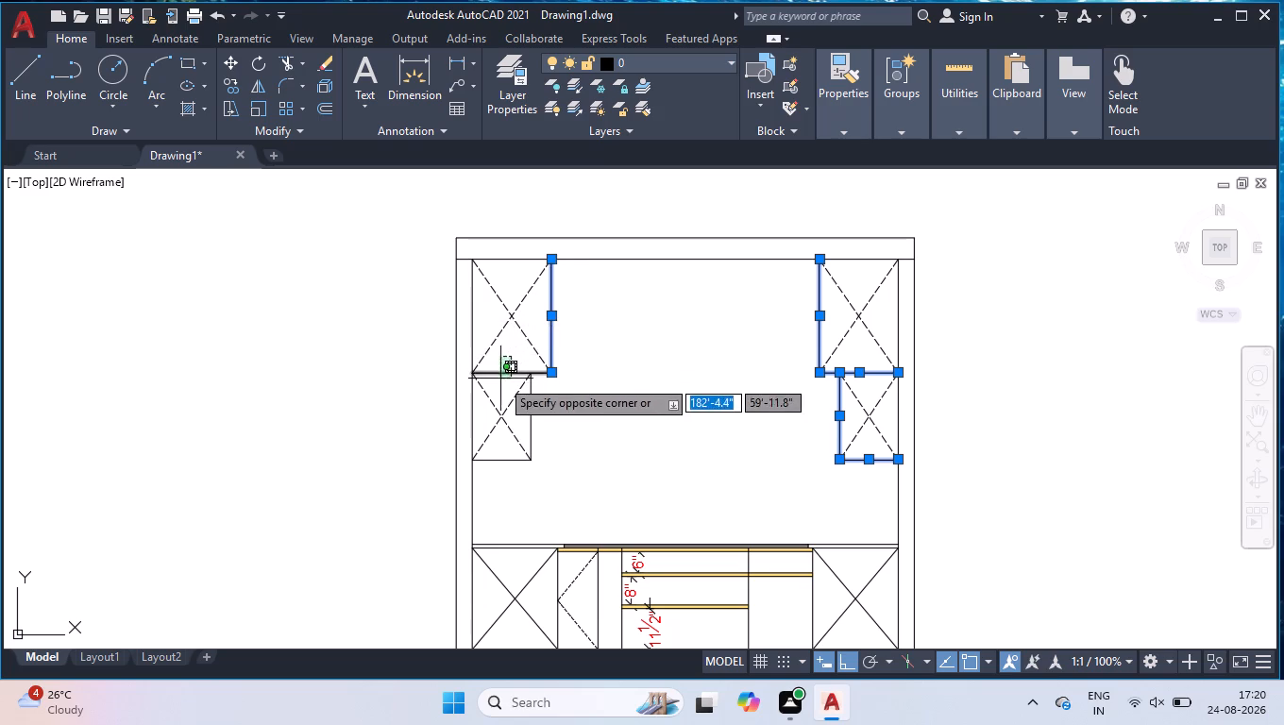
left_click(500, 379)
left_click(539, 420)
left_click(520, 422)
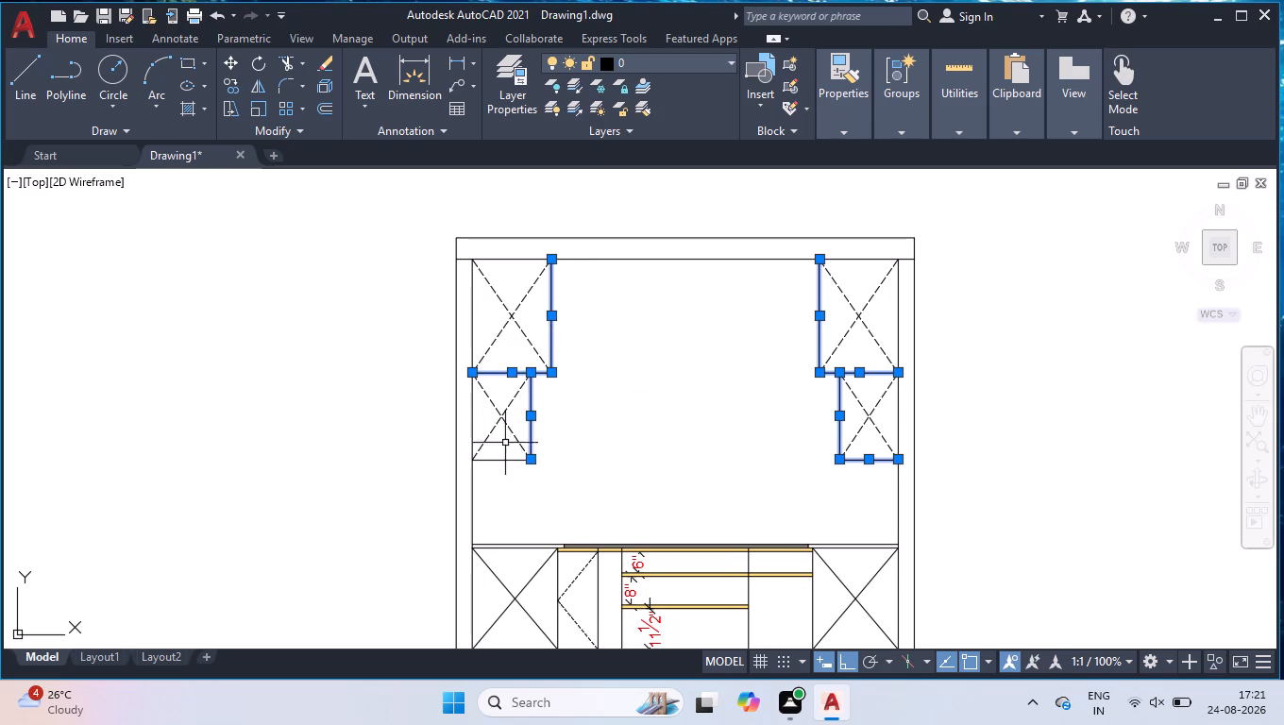
left_click(498, 453)
left_click(498, 474)
left_click(471, 325)
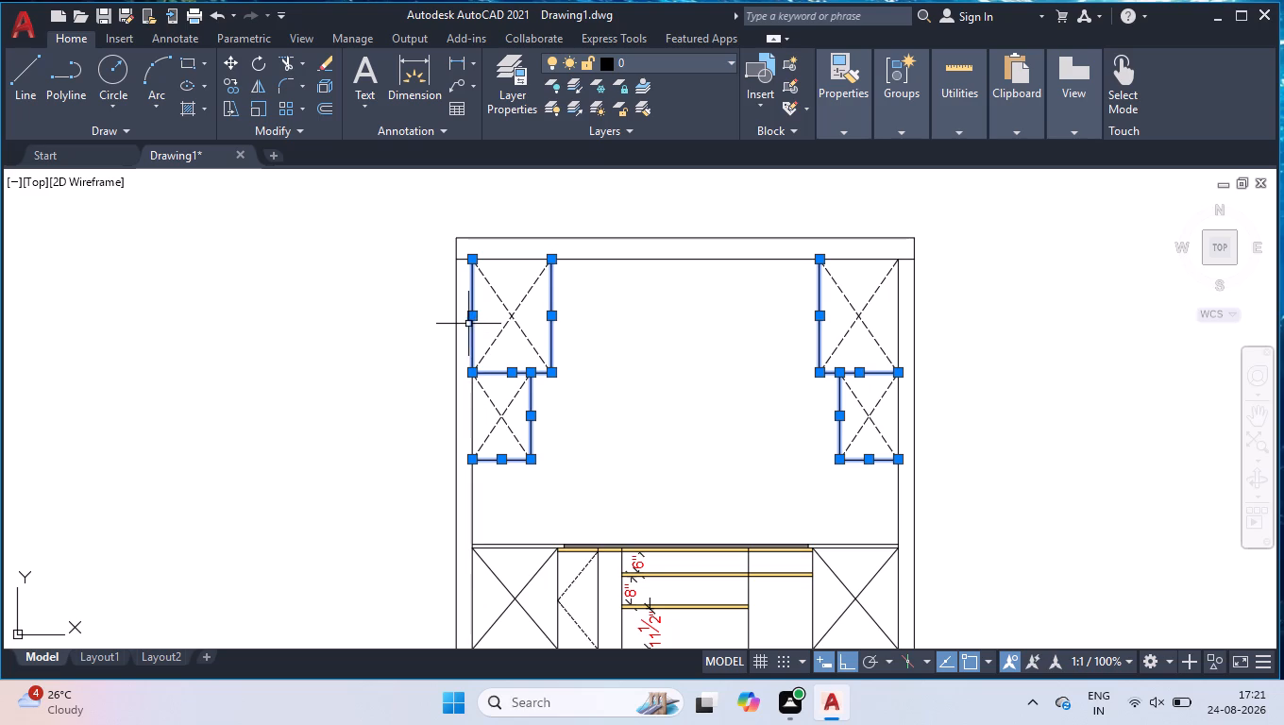
key("ctrl+1")
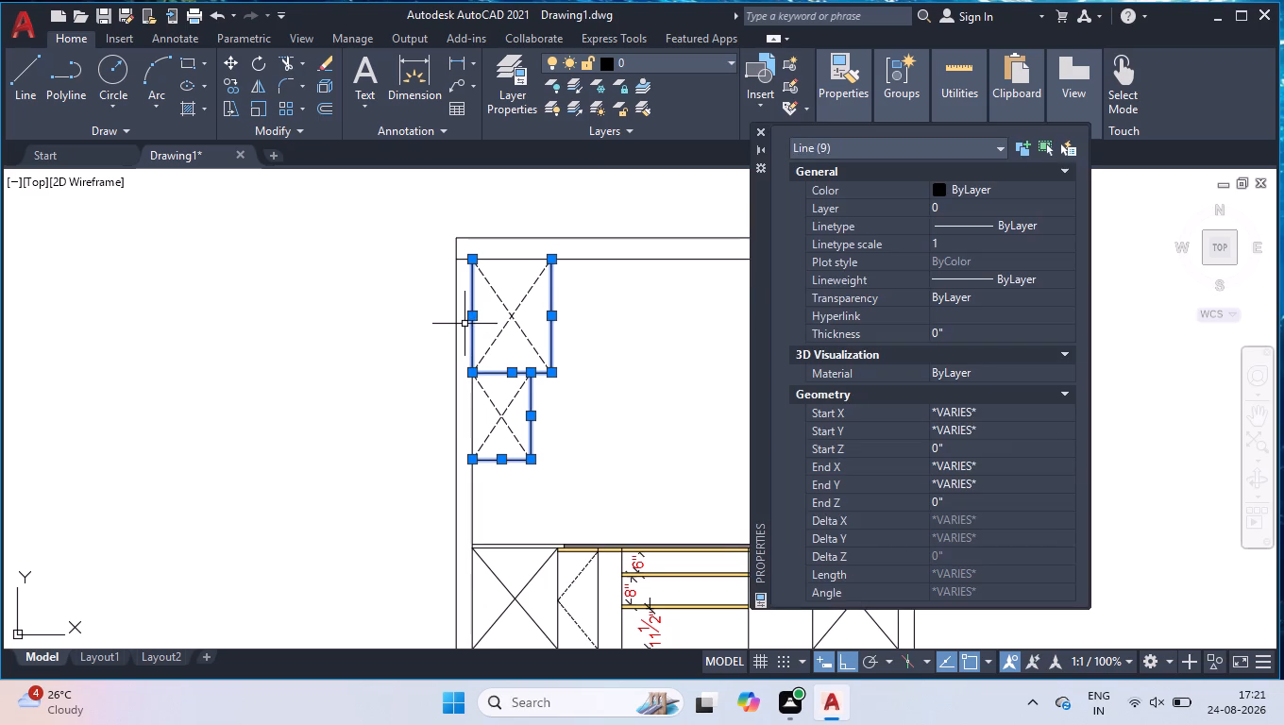
left_click(757, 130)
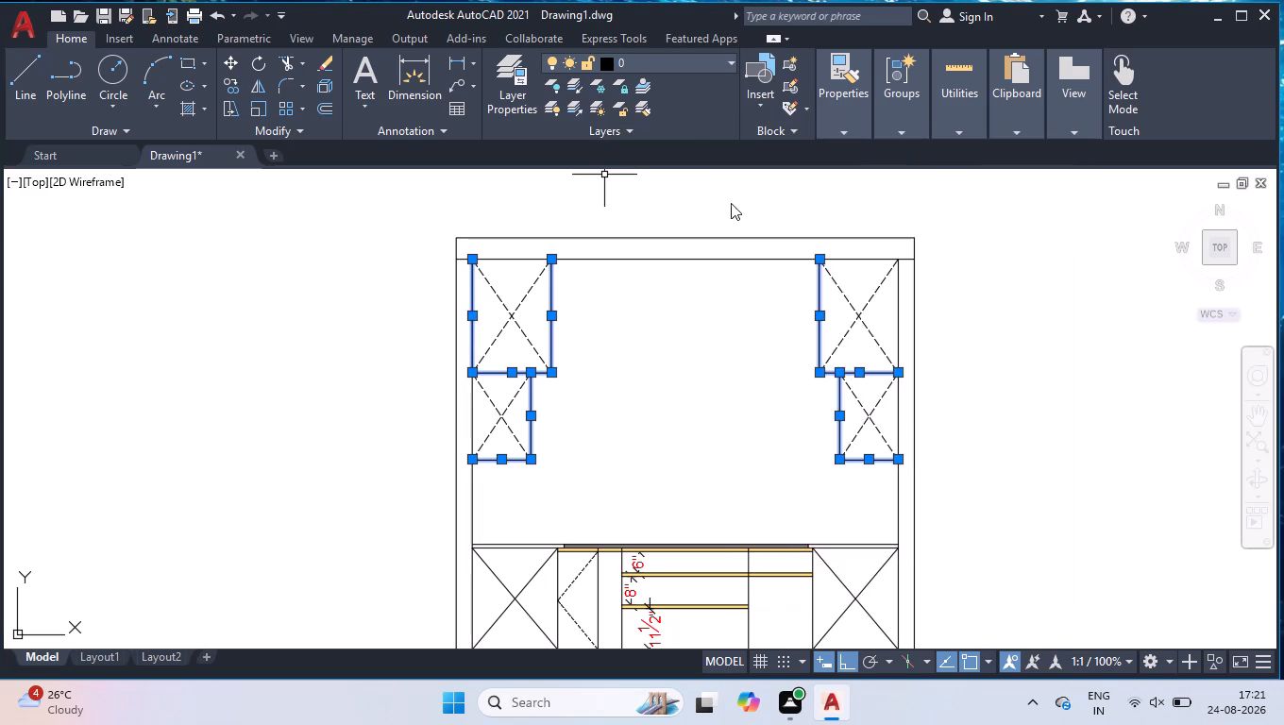
scroll(697, 393, "down", 2)
scroll(705, 499, "up", 3)
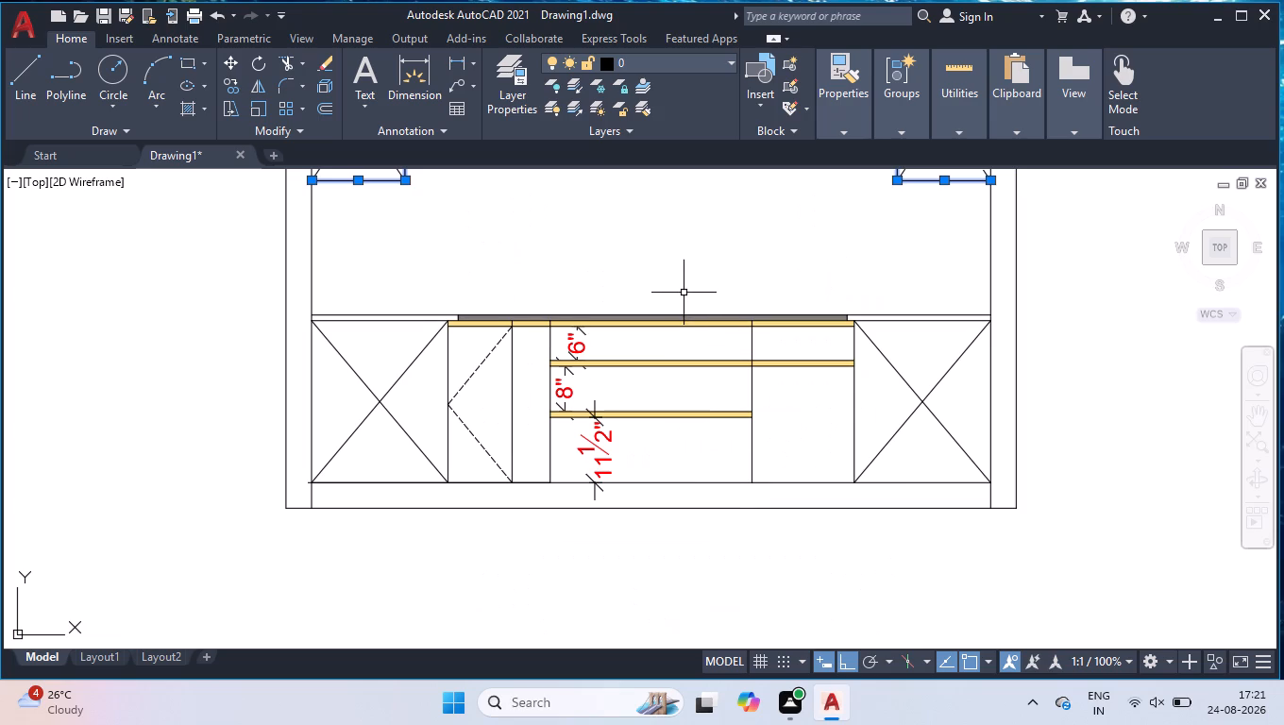
left_click(513, 388)
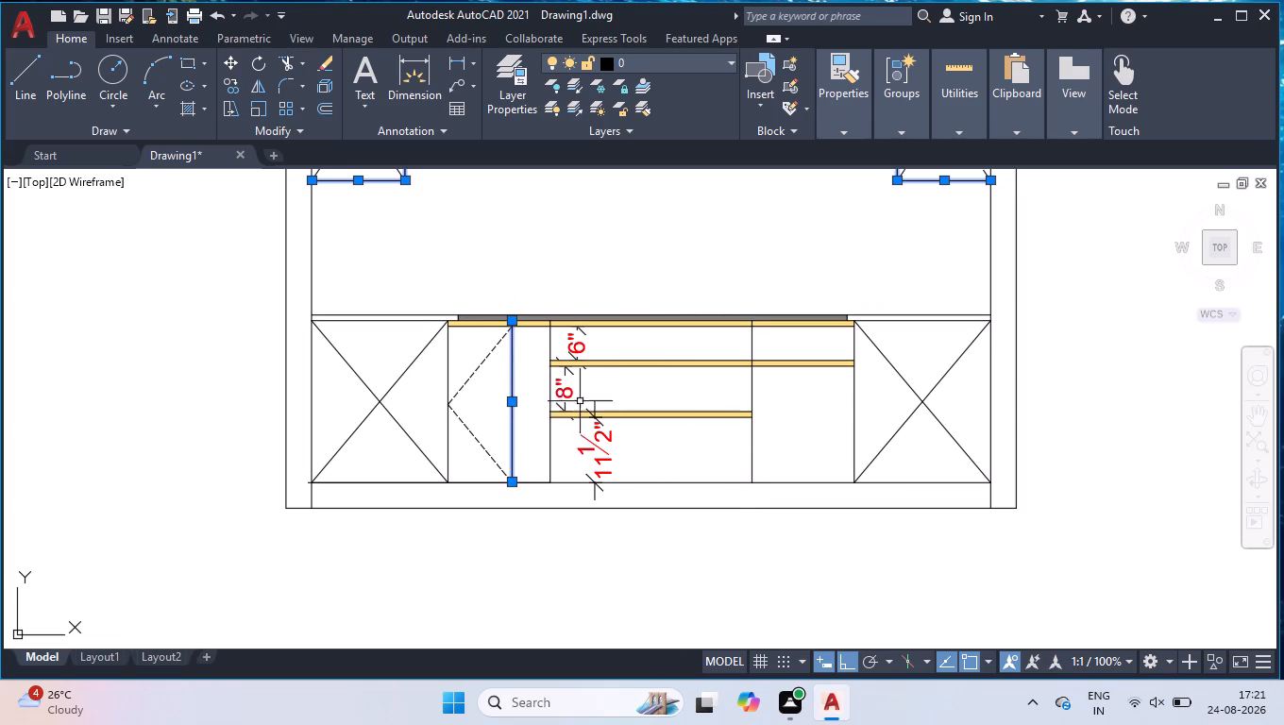
left_click(550, 397)
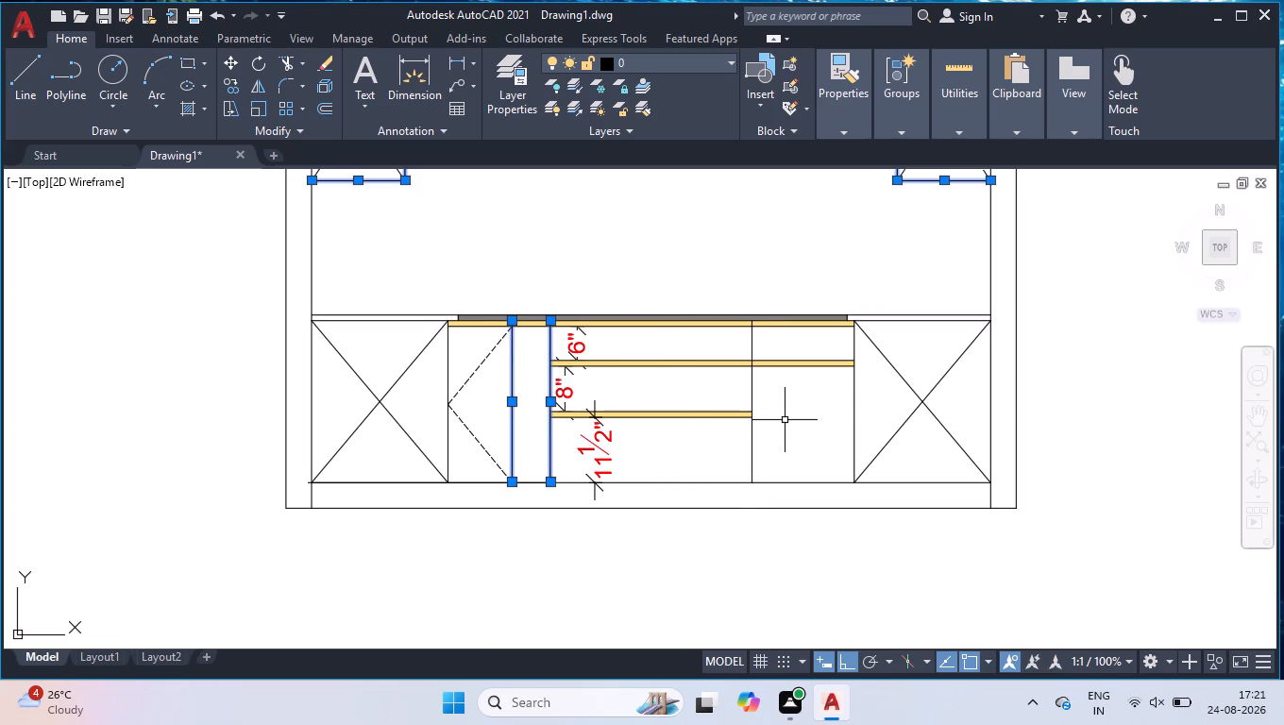
left_click(758, 399)
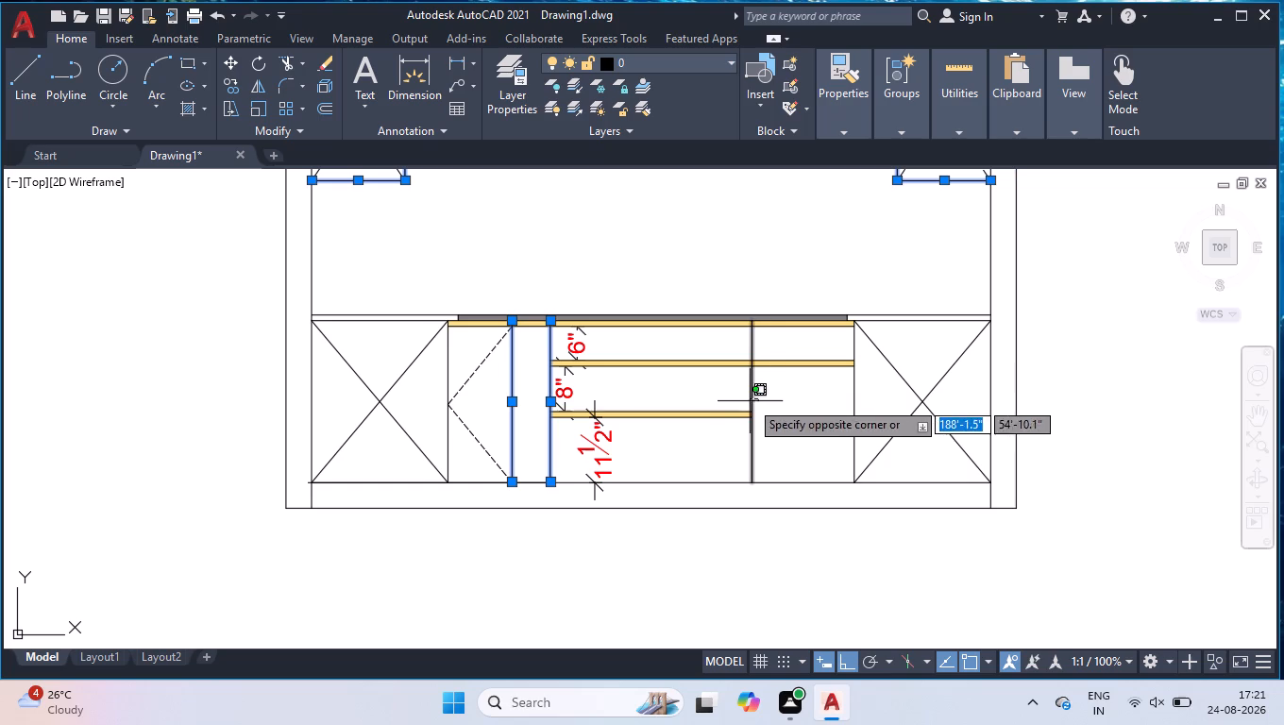
left_click(750, 400)
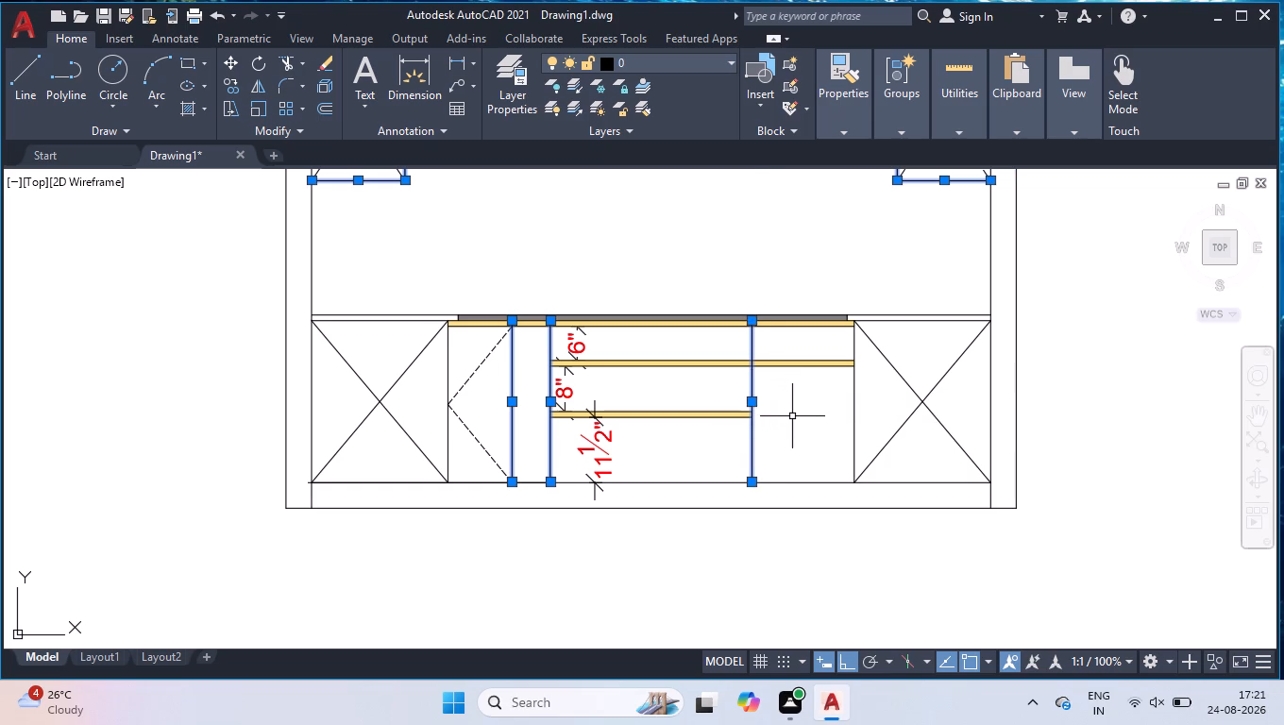
key("ctrl+1")
left_click(949, 191)
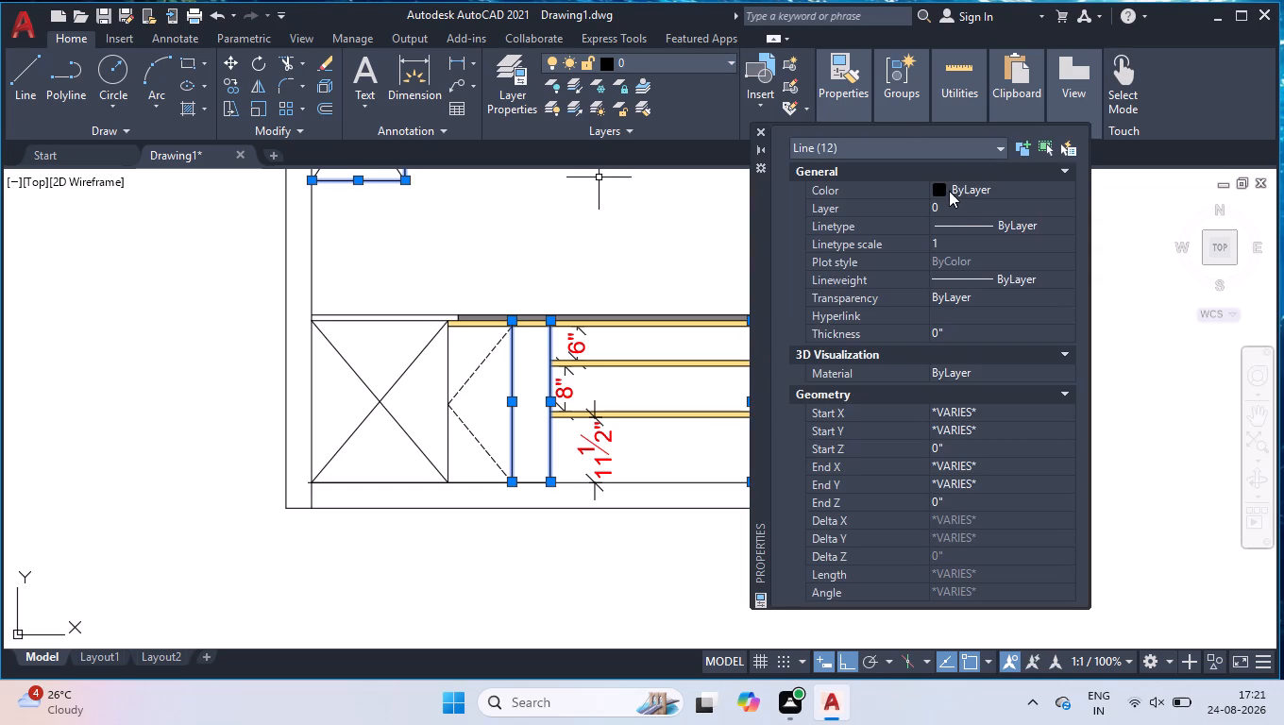
left_click(969, 193)
left_click(969, 357)
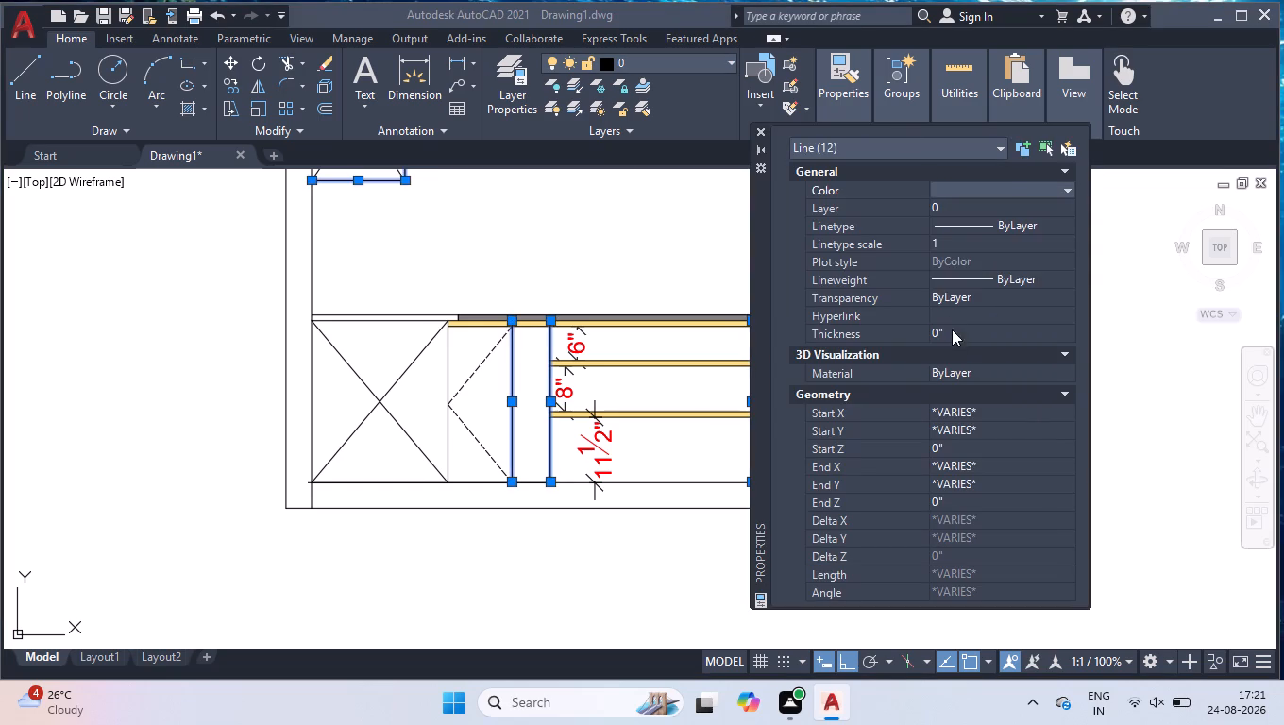
left_click(531, 285)
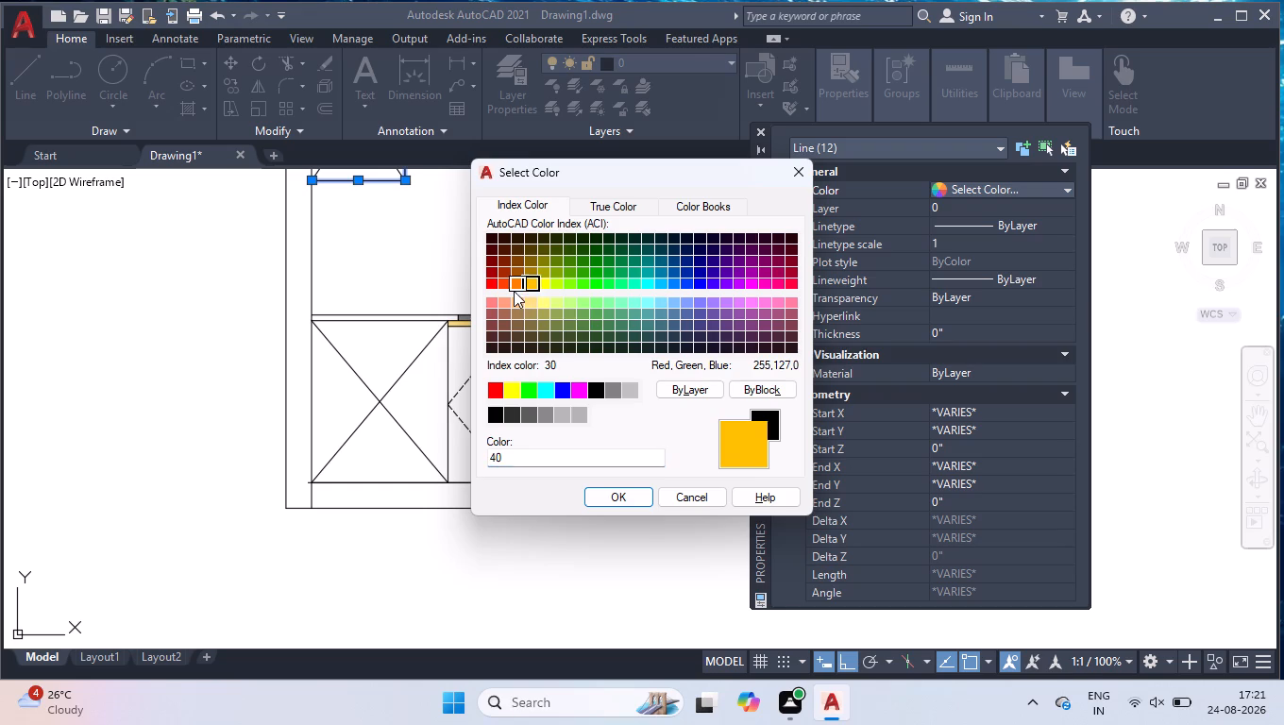
left_click(515, 283)
left_click(631, 496)
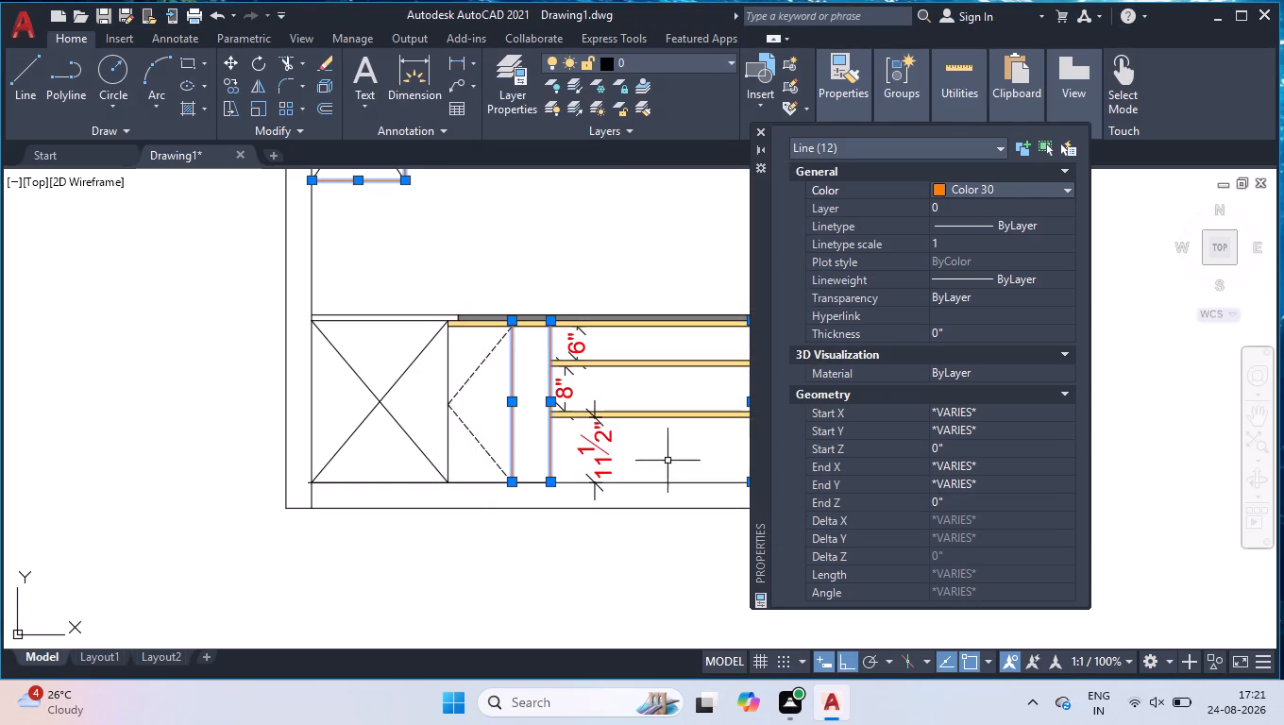
left_click(761, 131)
scroll(840, 579, "down", 2)
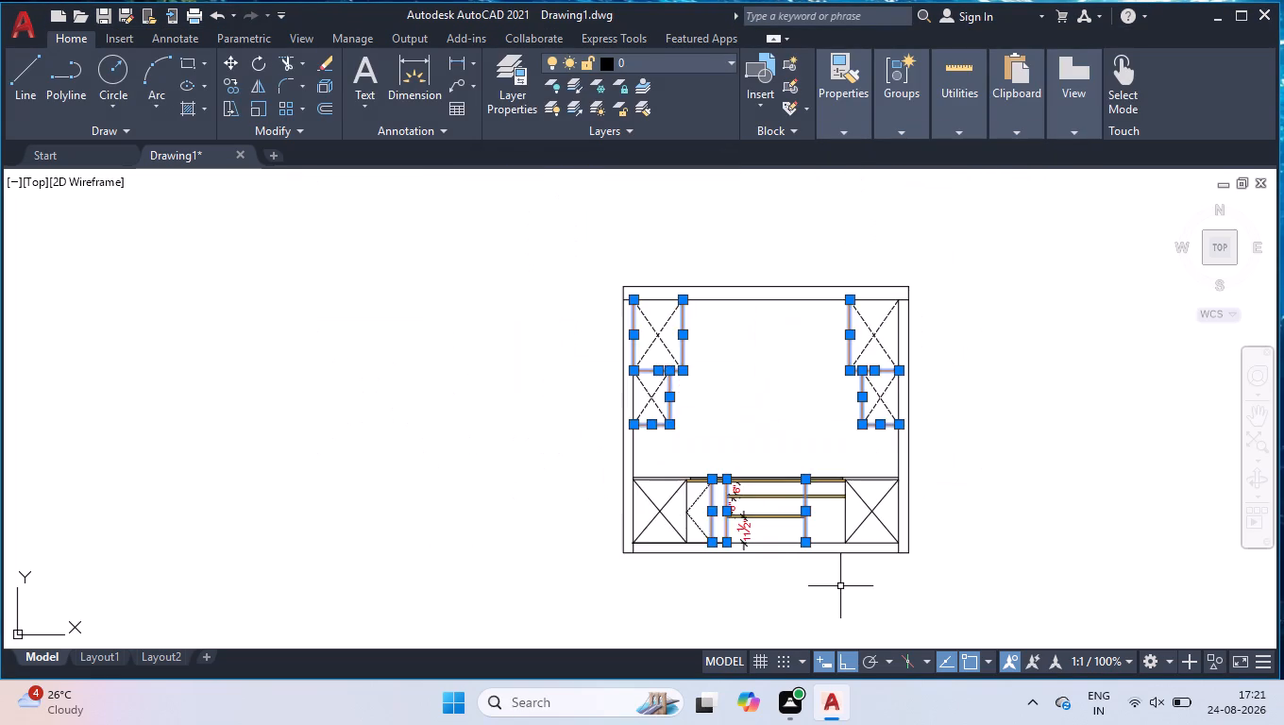
scroll(841, 571, "down", 1)
left_click(1025, 294, "shift")
left_click(591, 592, "shift")
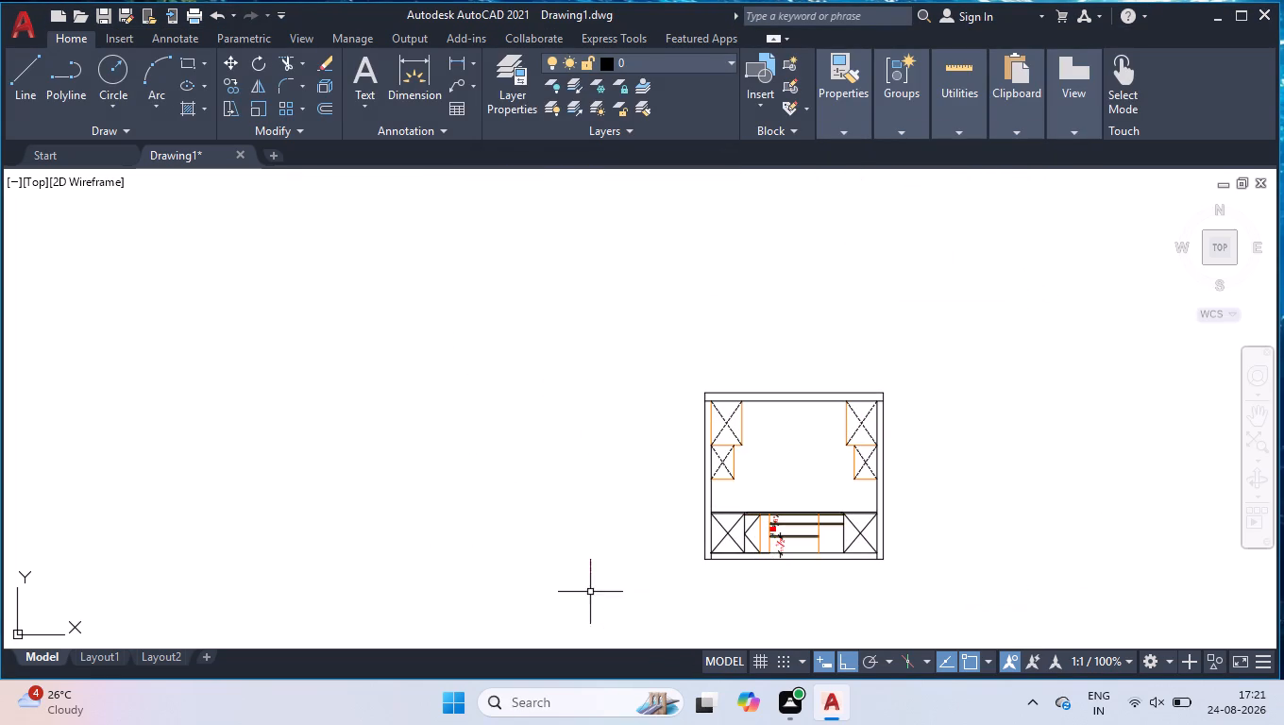
Change the four outer wall lines and the right inner wall line to index Color 14.
scroll(935, 576, "up", 2)
scroll(923, 580, "down", 1)
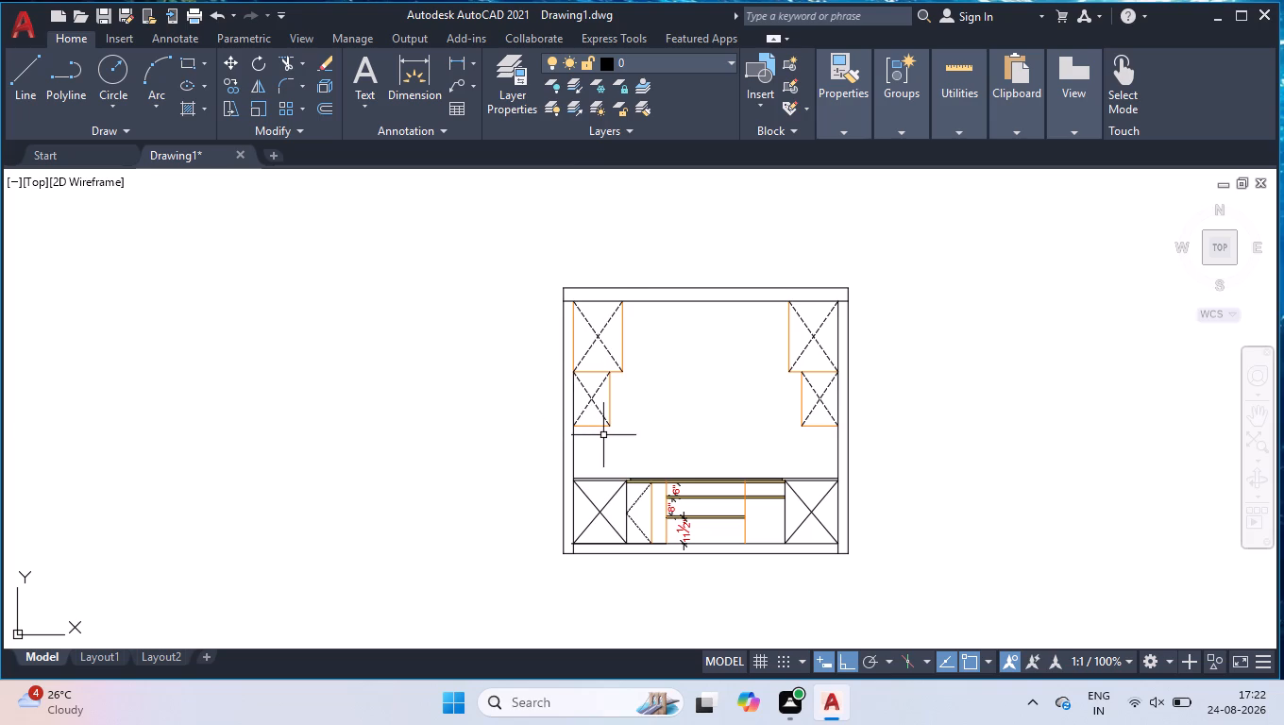
left_click(1220, 248)
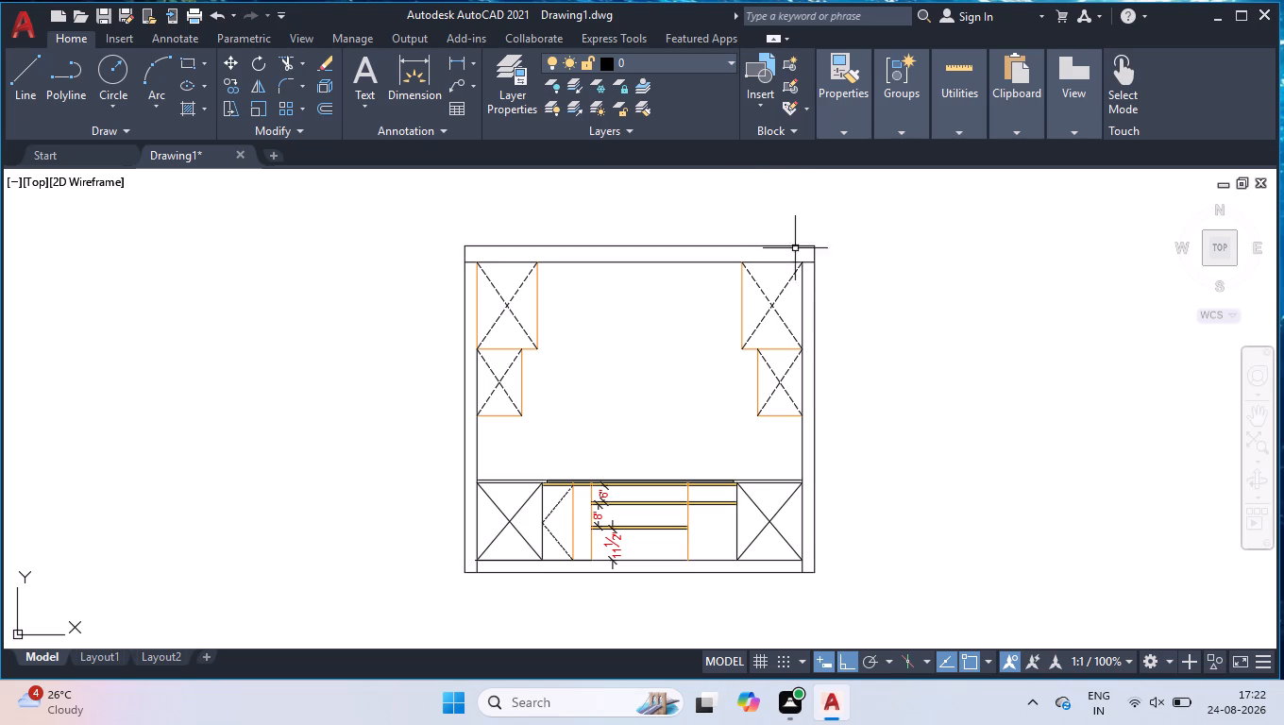
left_click(804, 311)
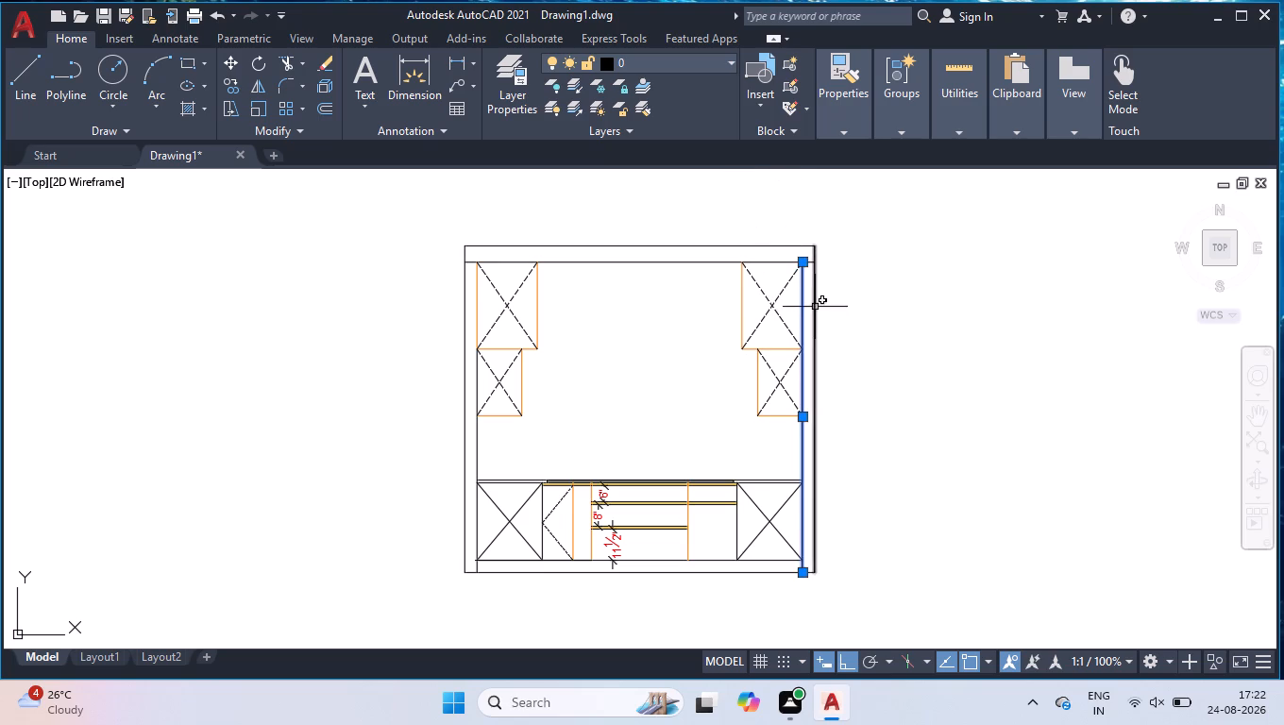
left_click(817, 306)
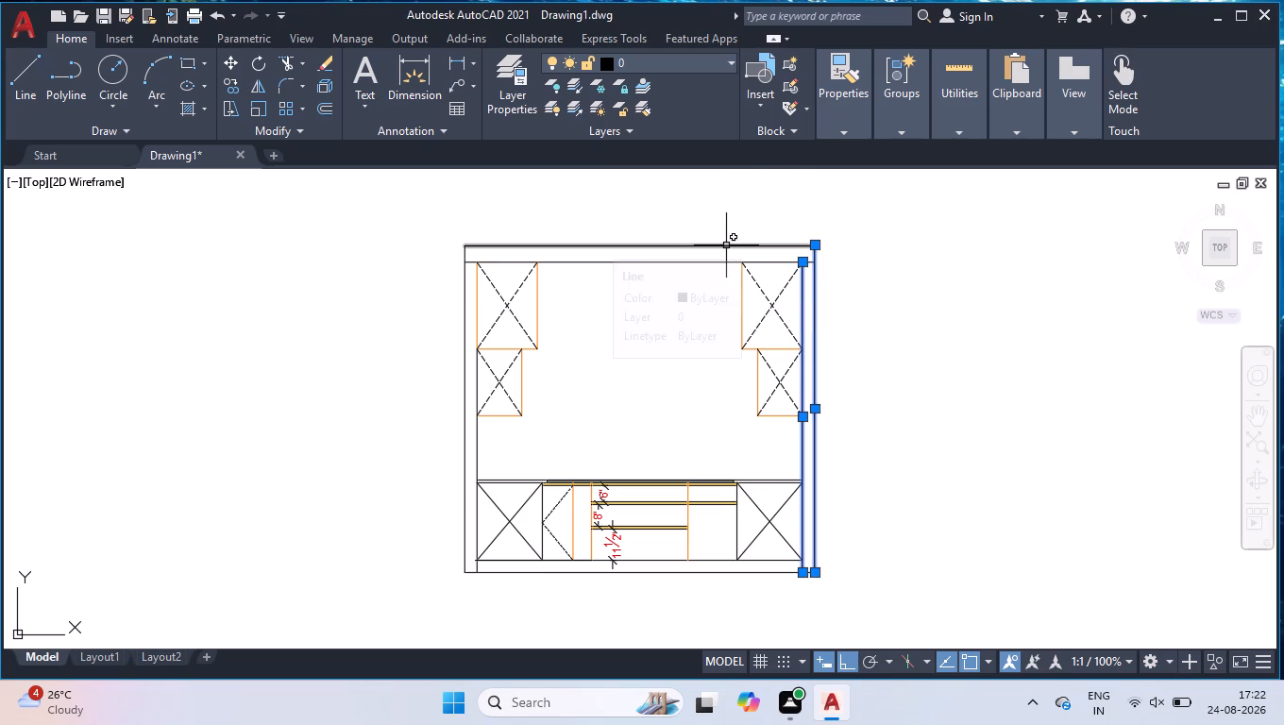
left_click(726, 245)
left_click(465, 319)
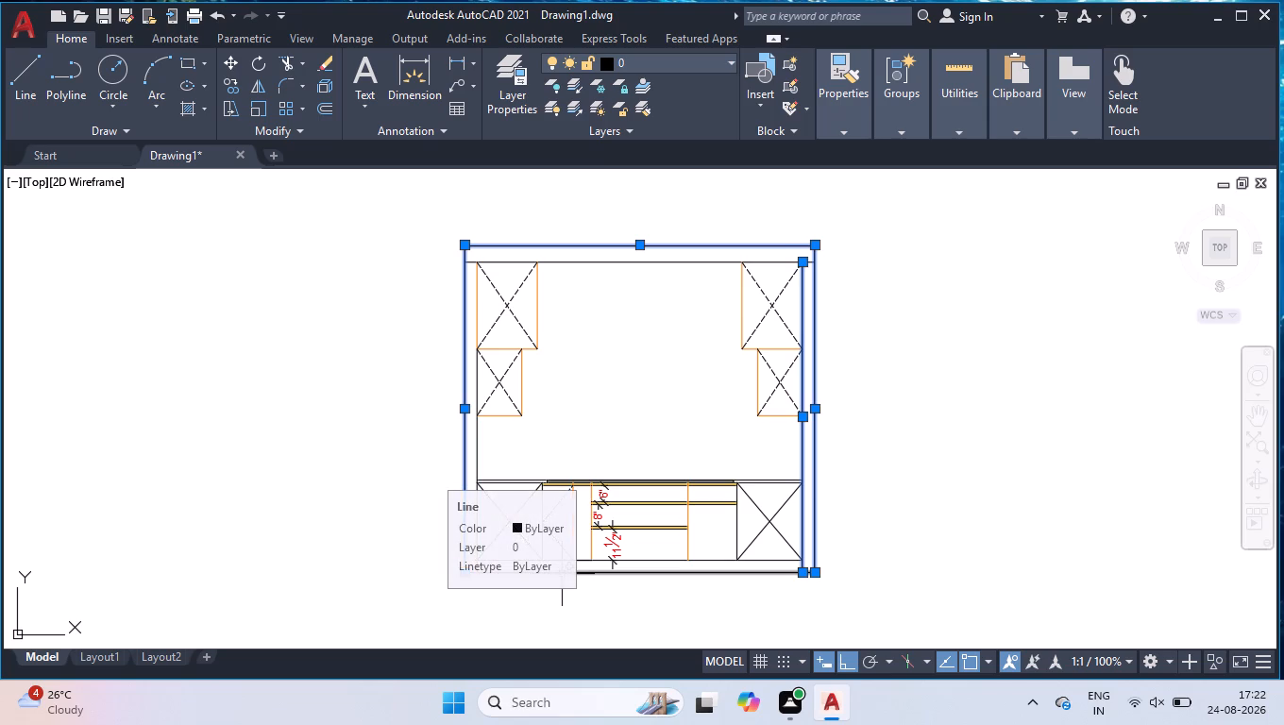
left_click(562, 574)
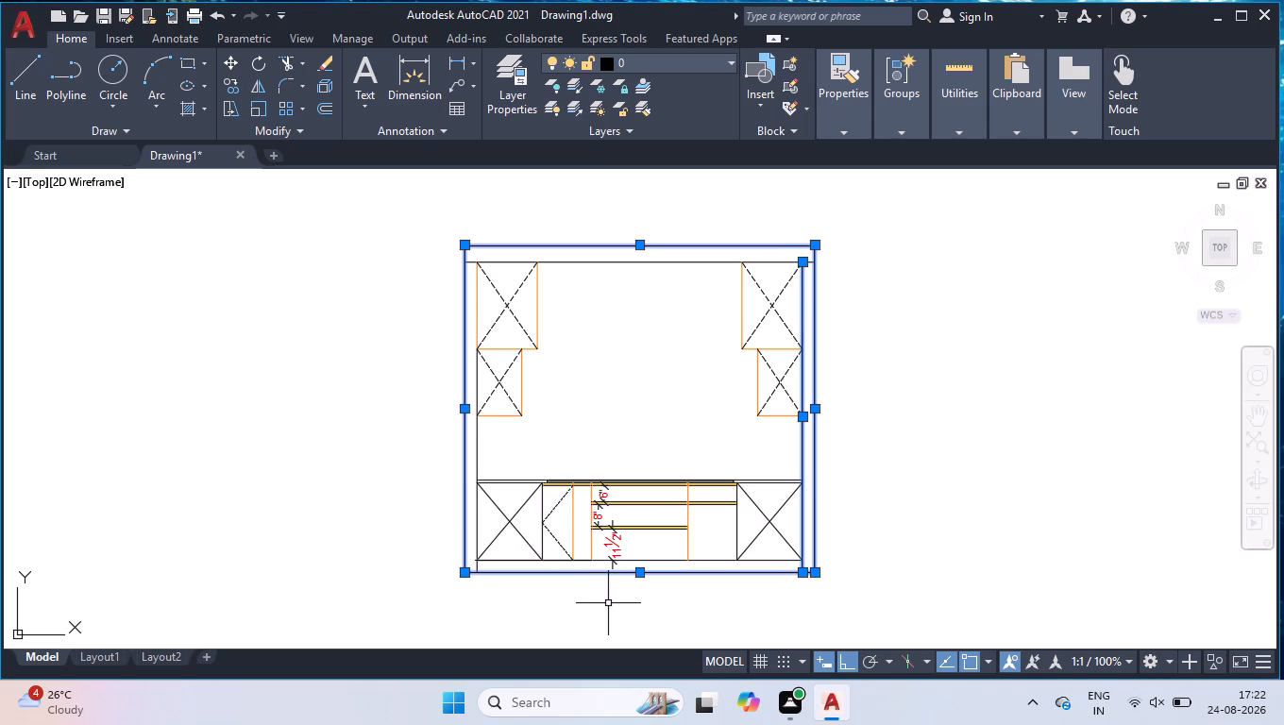
key("ctrl+1")
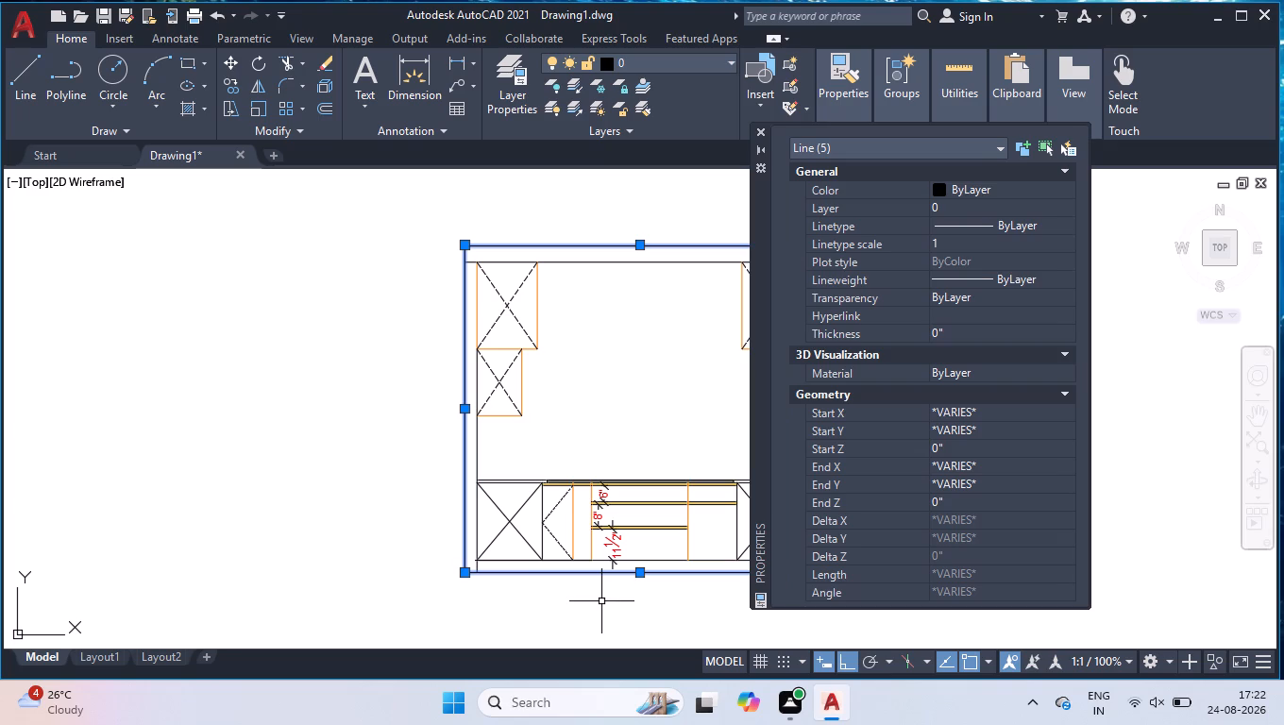
left_click(970, 192)
left_click(982, 189)
scroll(981, 296, "down", 2)
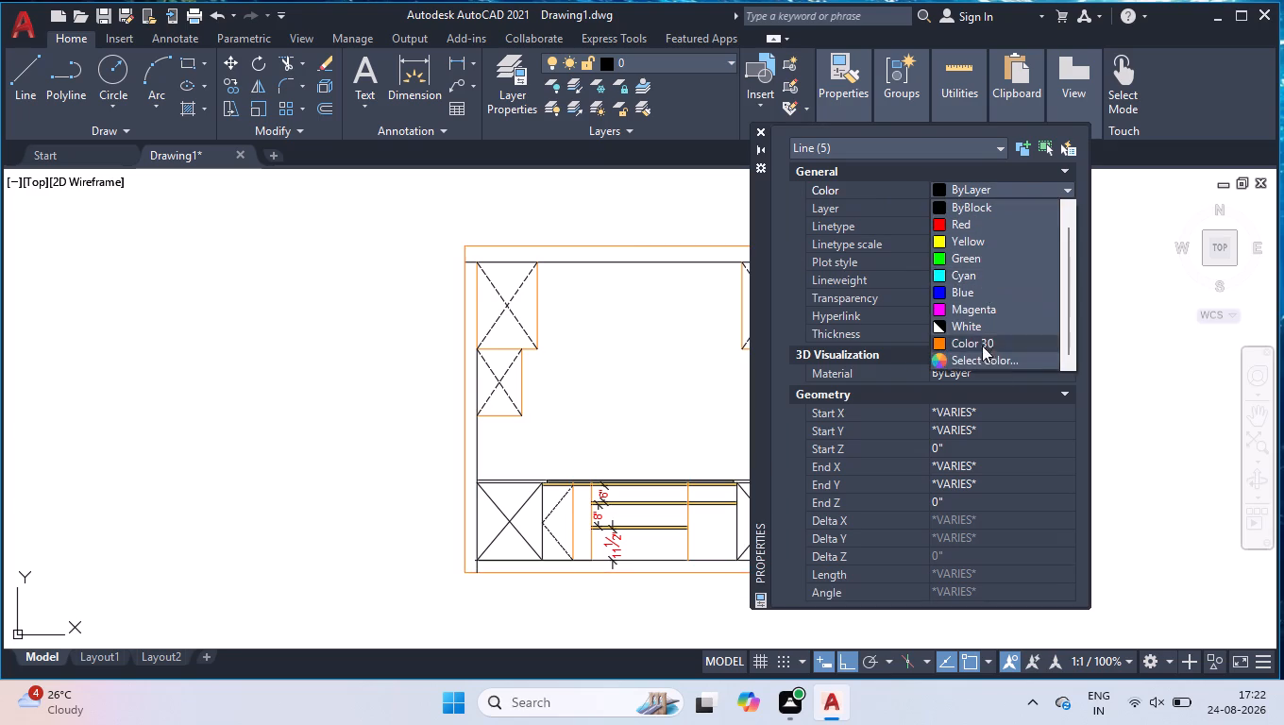
left_click(975, 365)
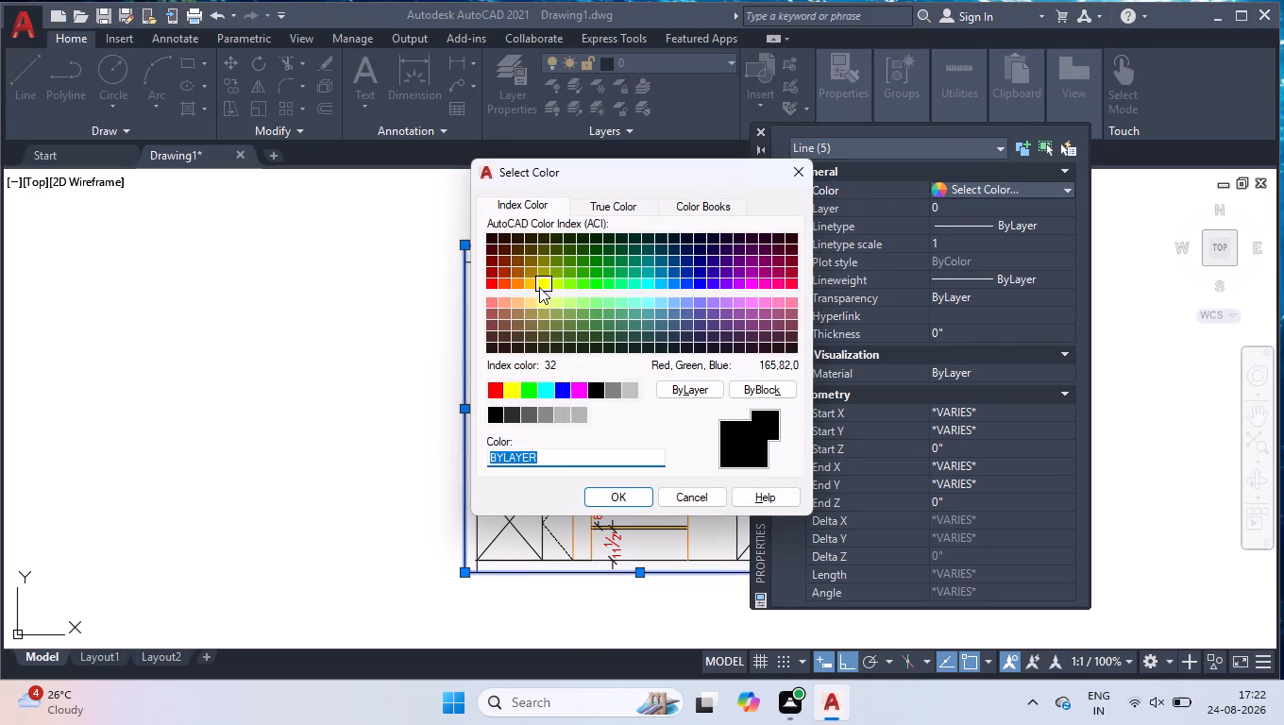
left_click(491, 261)
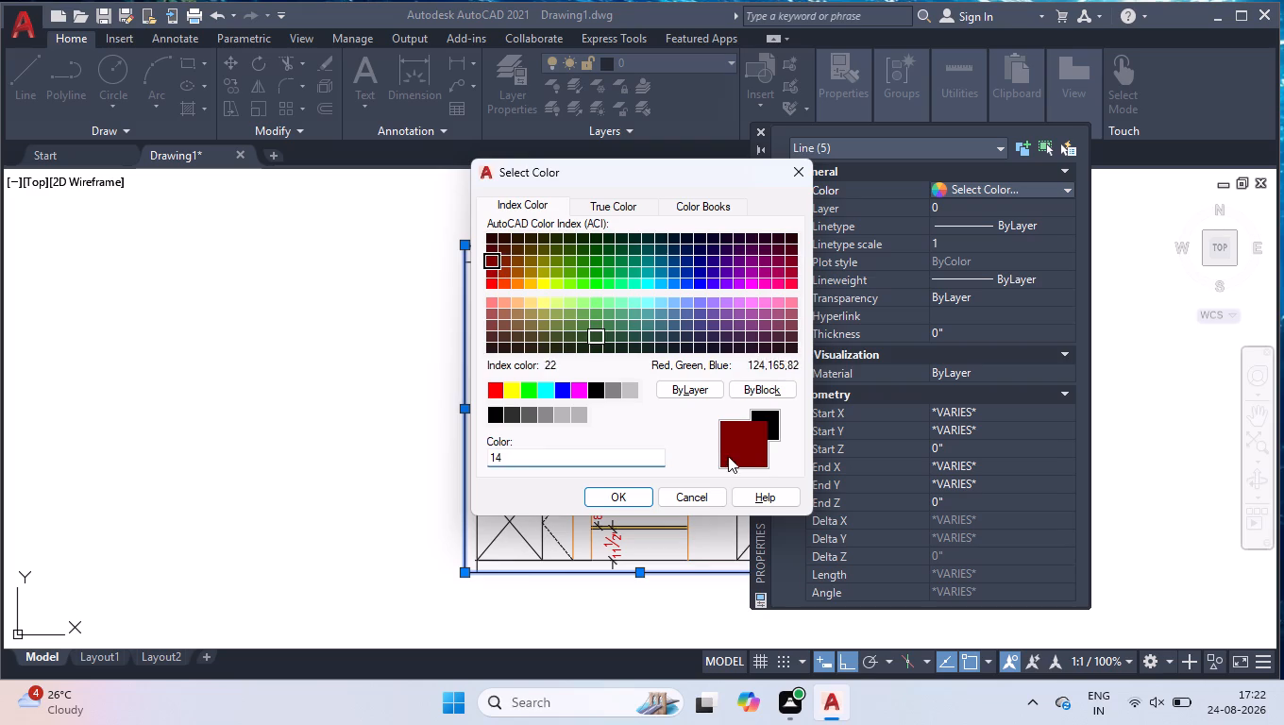
left_click(619, 498)
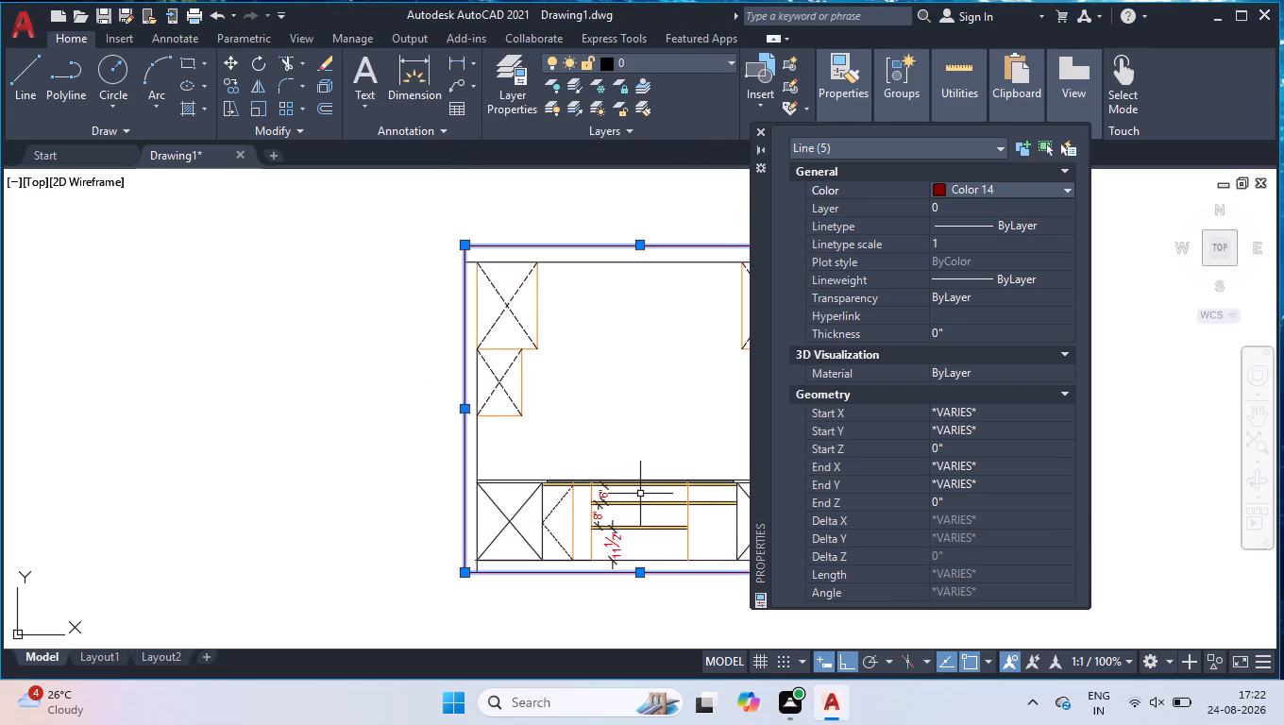
left_click(761, 132)
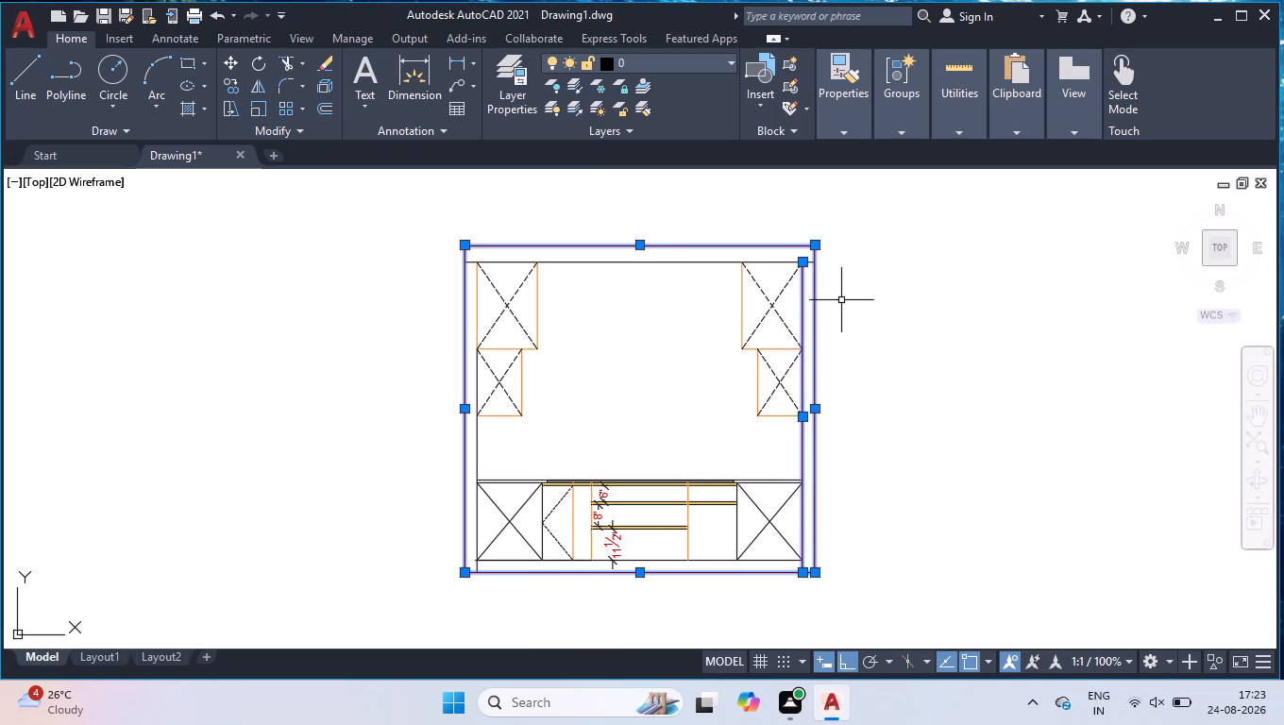
left_click(865, 190, "shift")
left_click(357, 599, "shift")
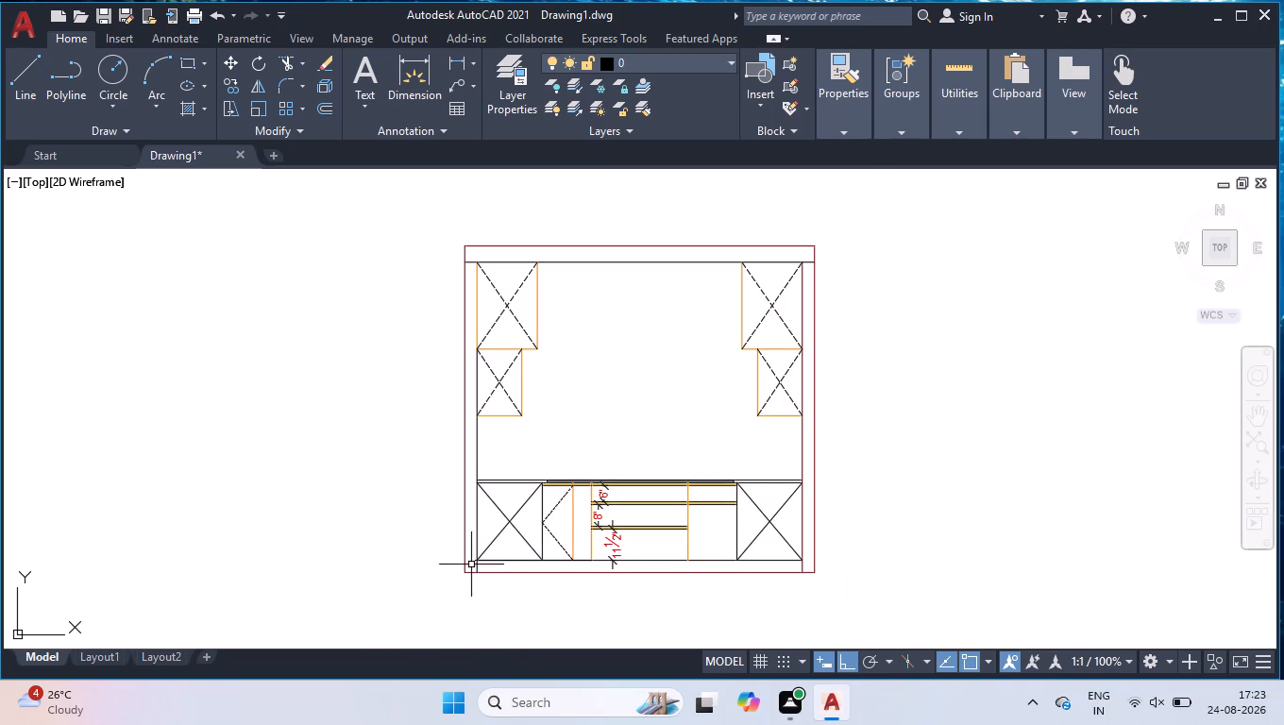
Trim the stub of the lower strip's base line that overhangs past the left inner wall line.
scroll(488, 561, "up", 5)
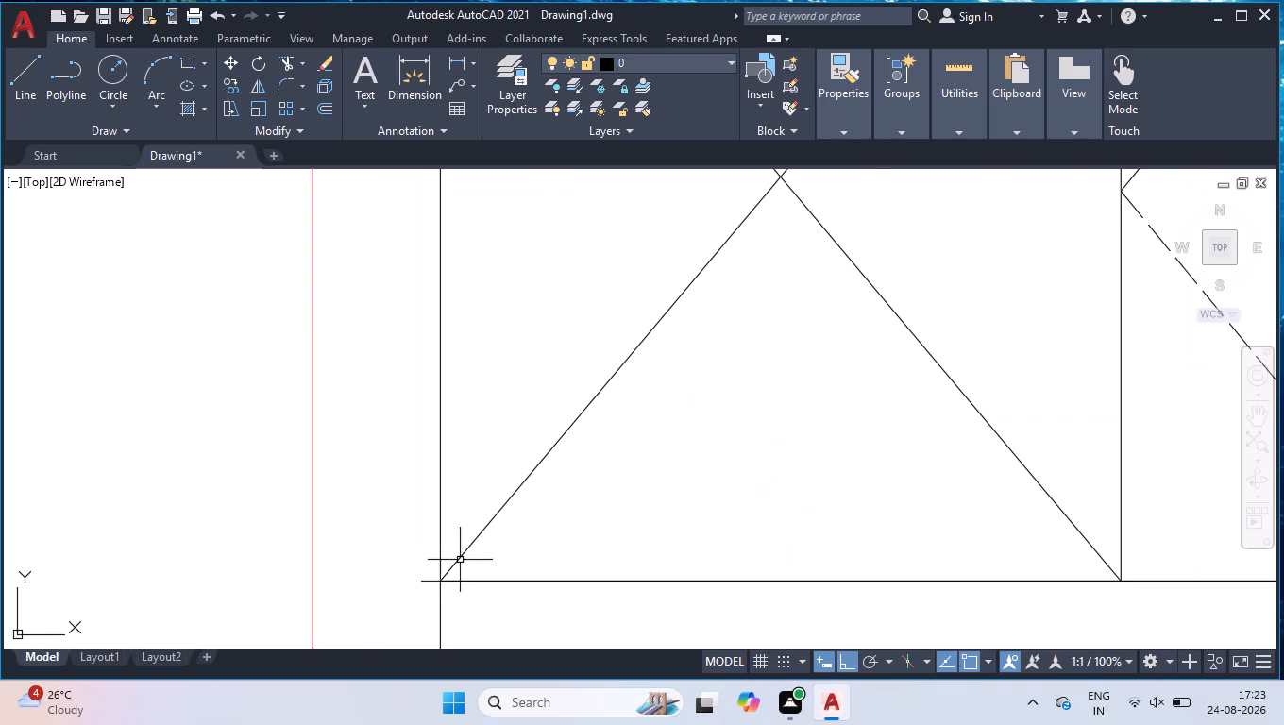
type("TR")
key("Return")
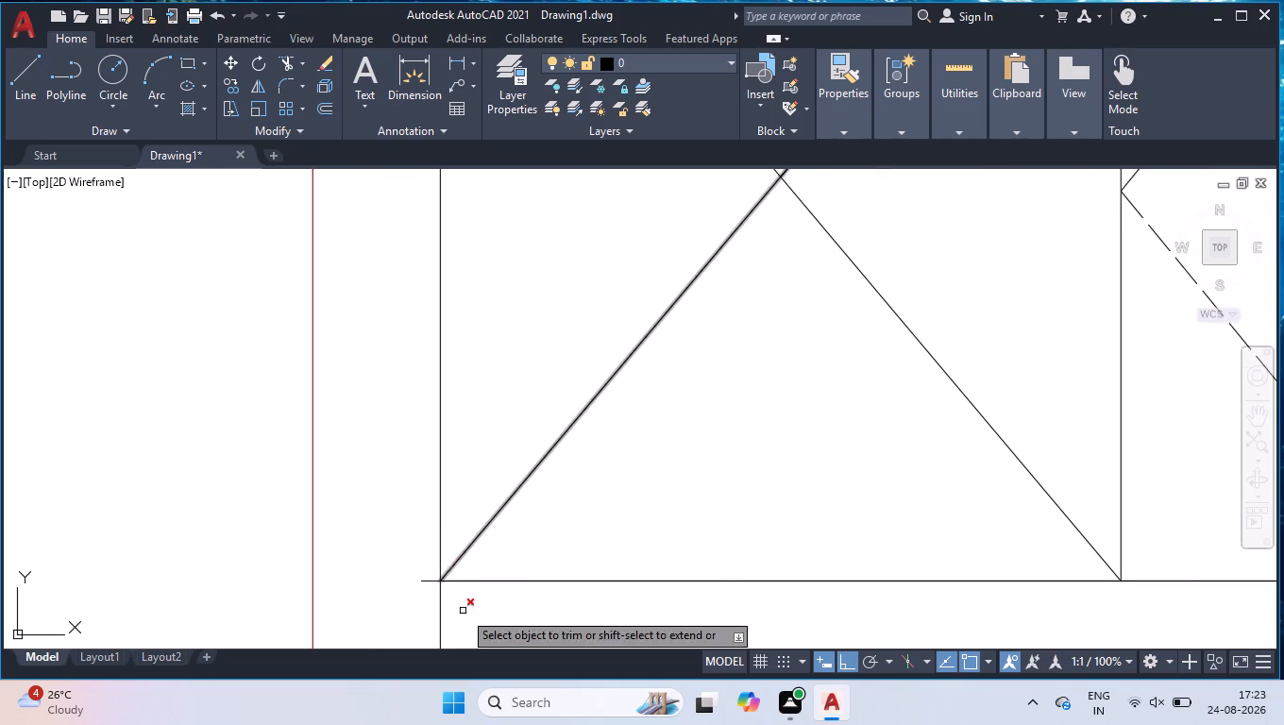
left_click(426, 580)
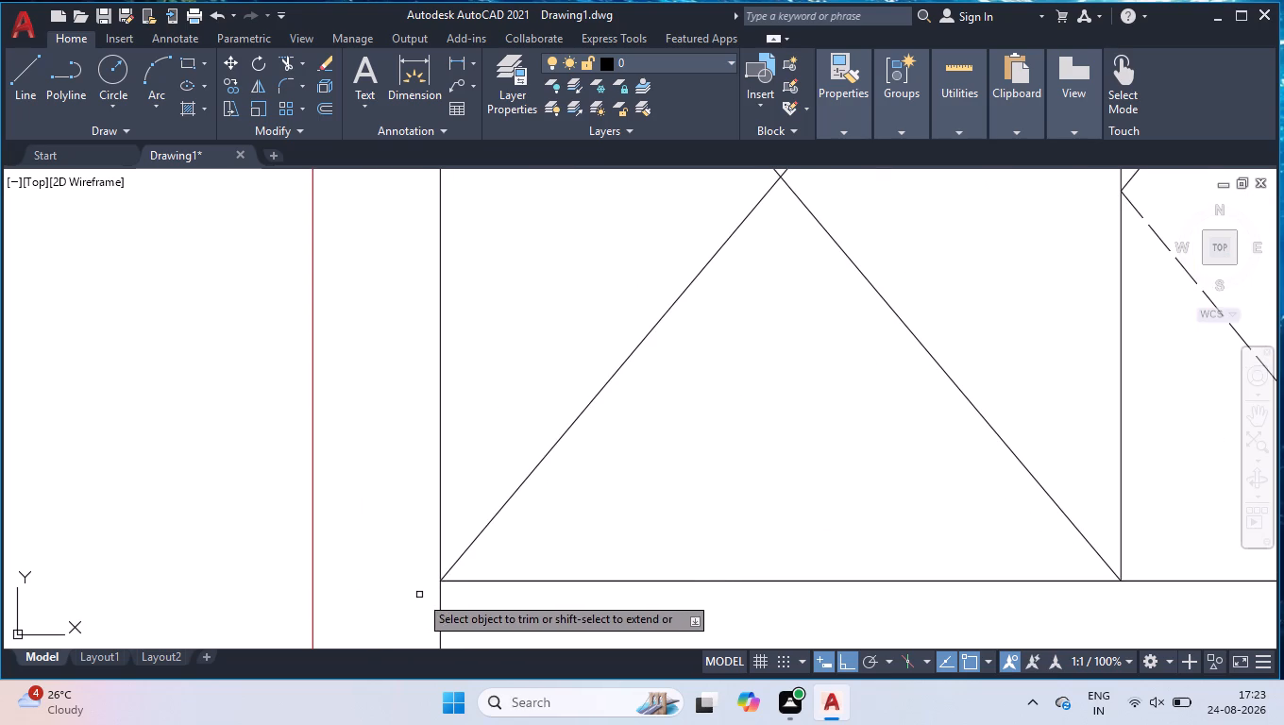
key("Return")
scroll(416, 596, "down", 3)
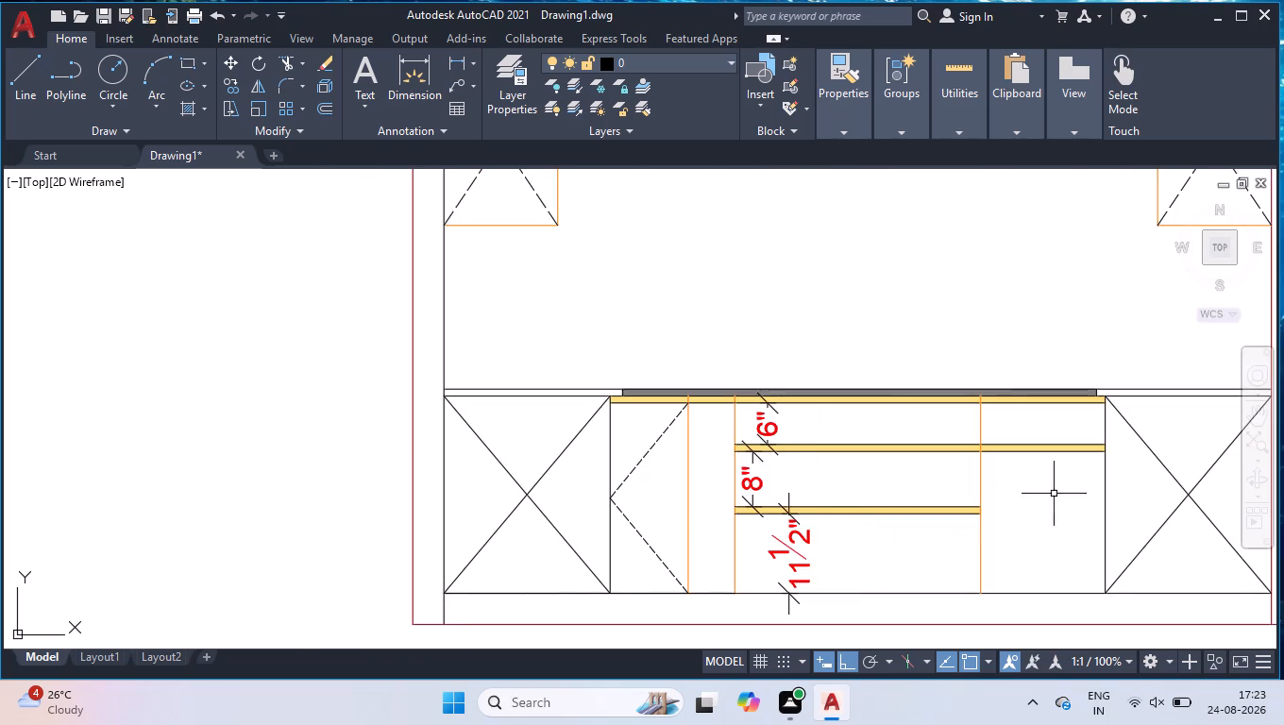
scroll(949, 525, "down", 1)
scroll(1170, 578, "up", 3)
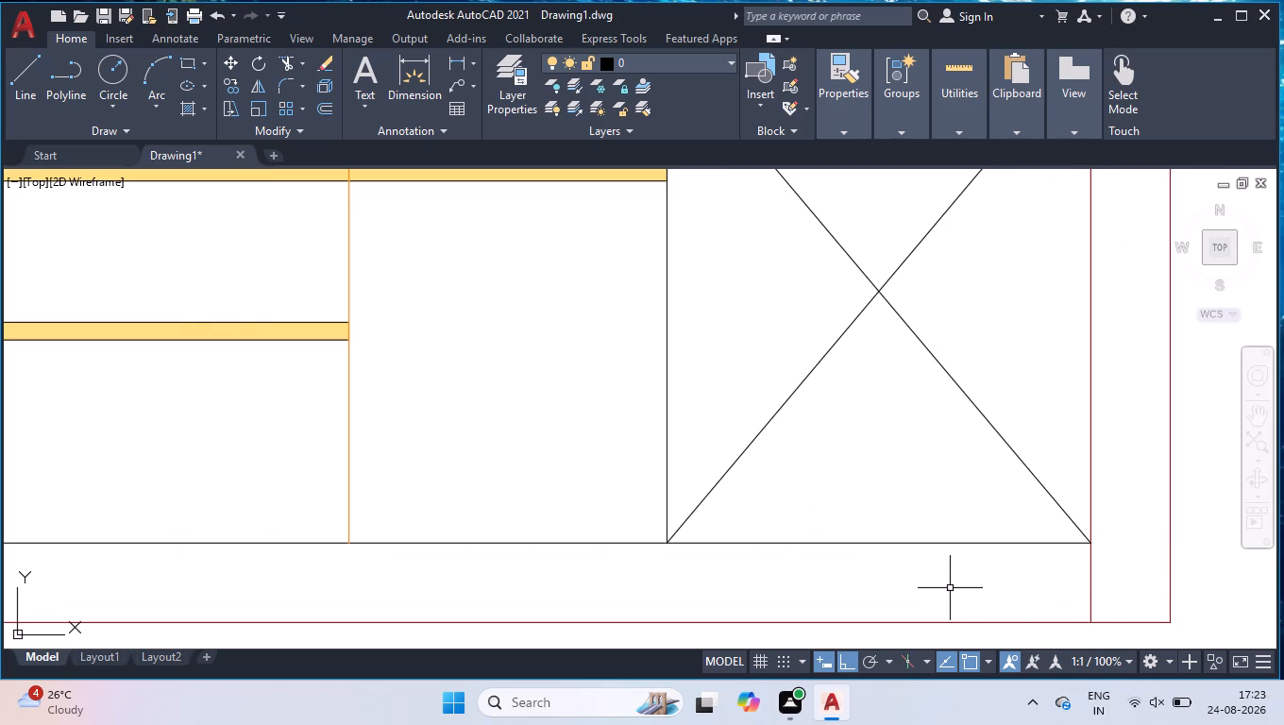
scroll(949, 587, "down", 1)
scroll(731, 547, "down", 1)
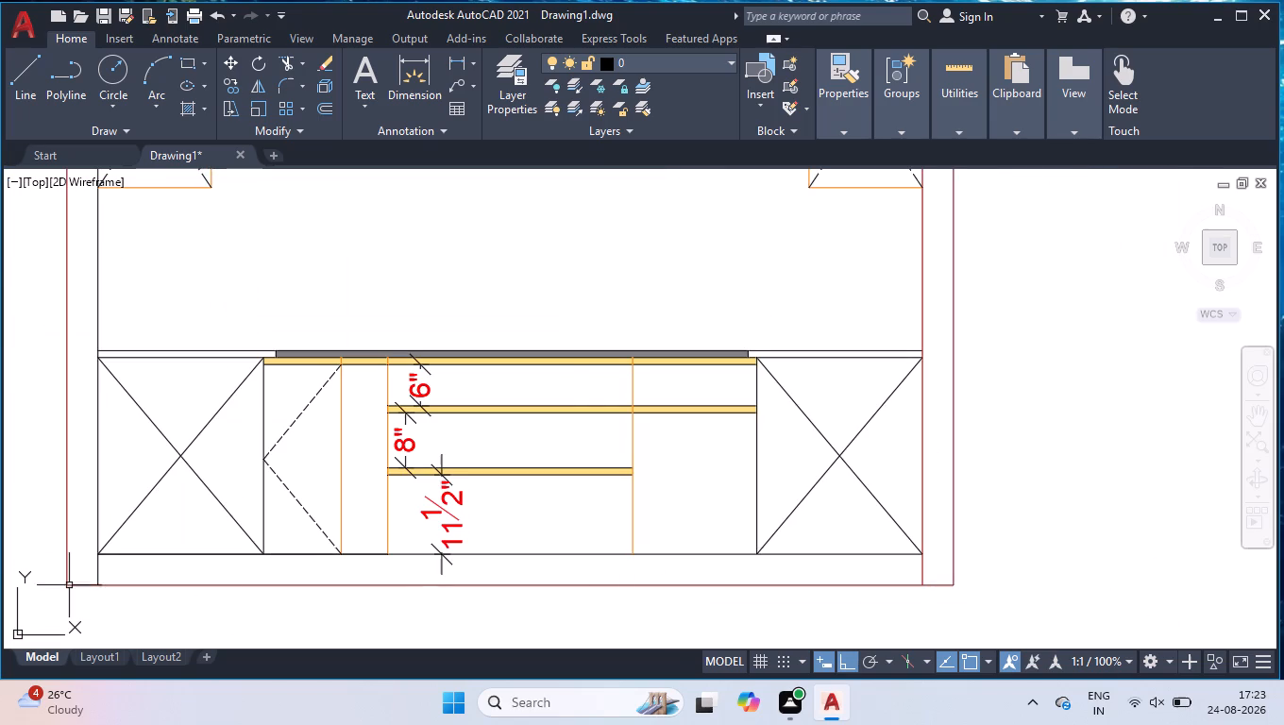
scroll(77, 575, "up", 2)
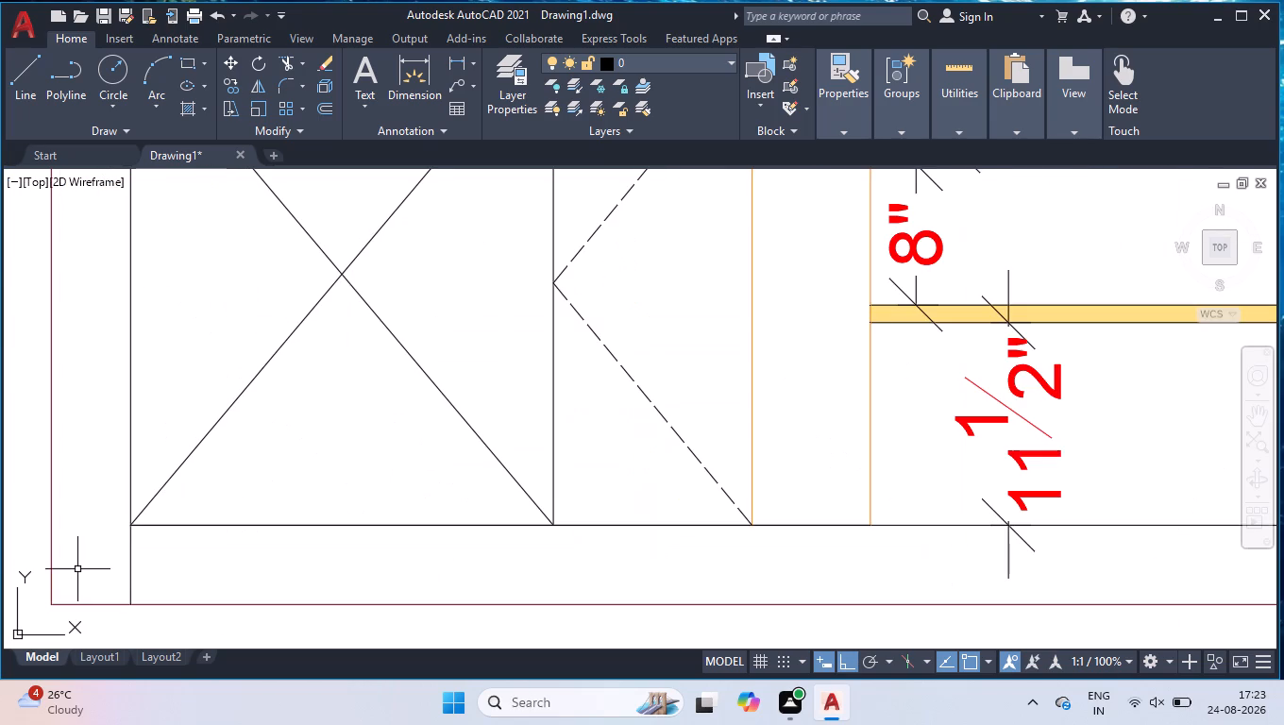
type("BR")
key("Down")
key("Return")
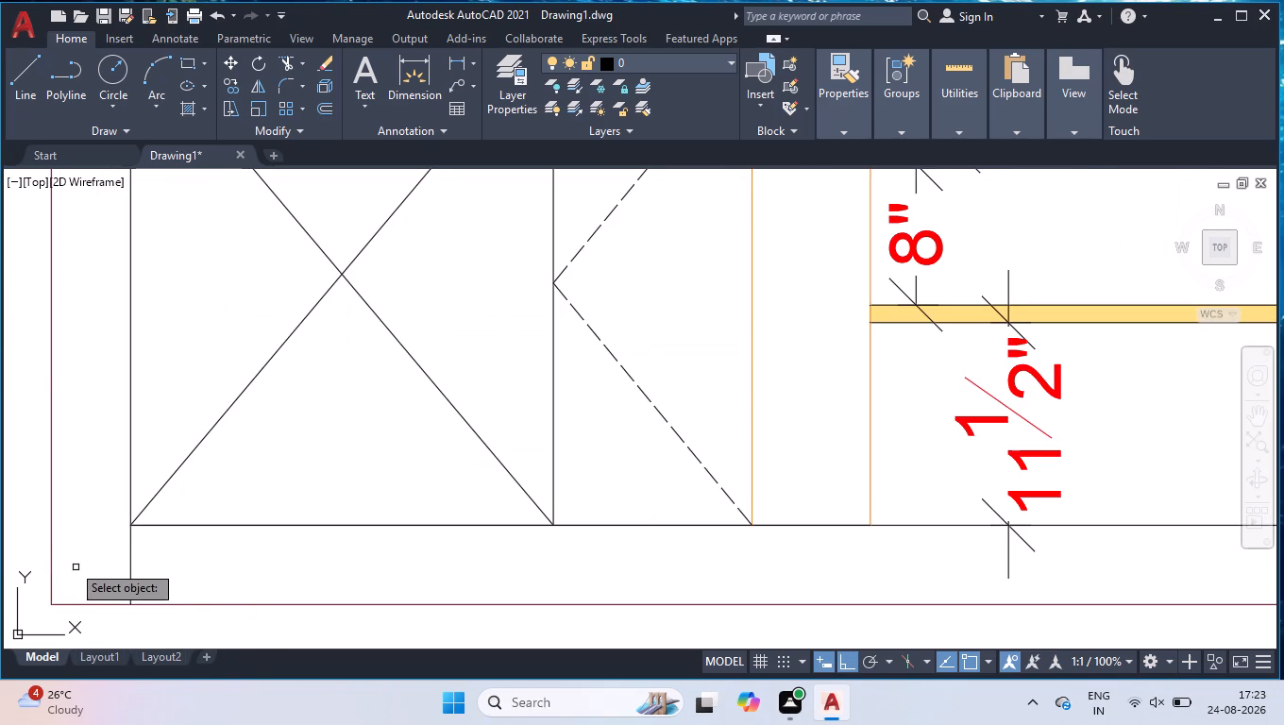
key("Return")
Change the short left inner wall segment below the lower strip's base line to Color 14.
left_click(134, 559)
left_click(116, 545)
key("ctrl+1")
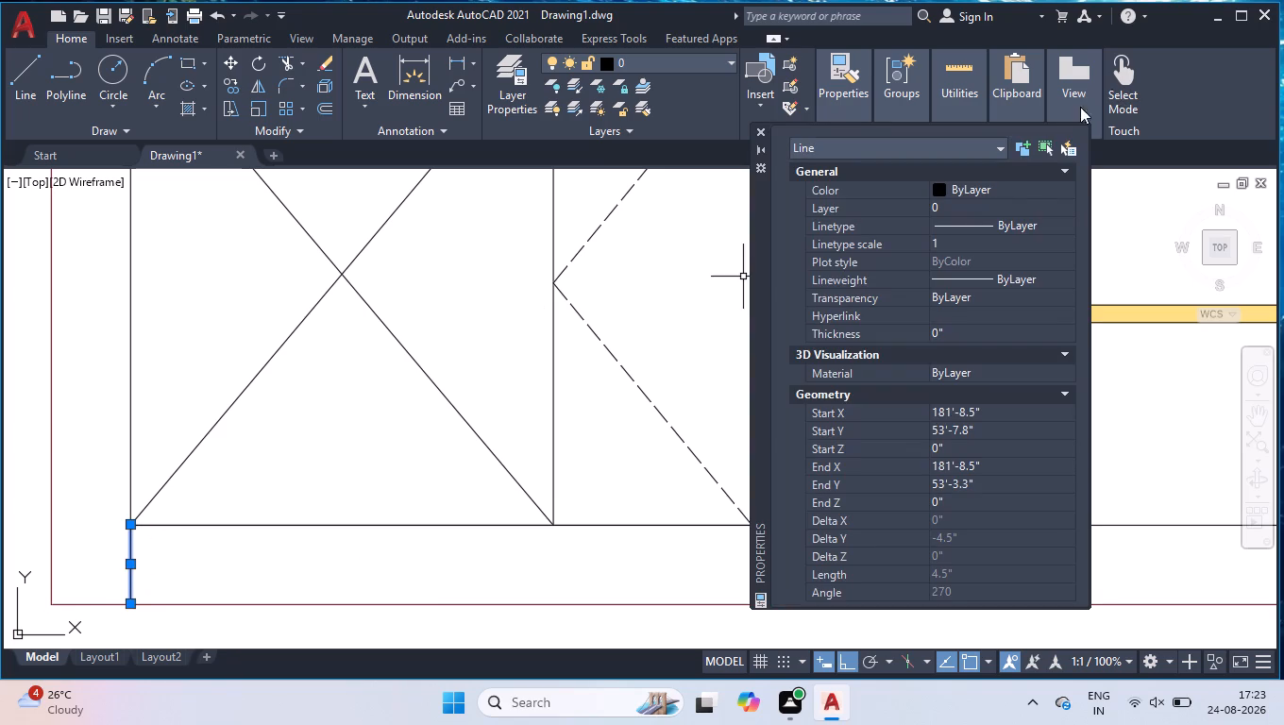
double_click(1039, 186)
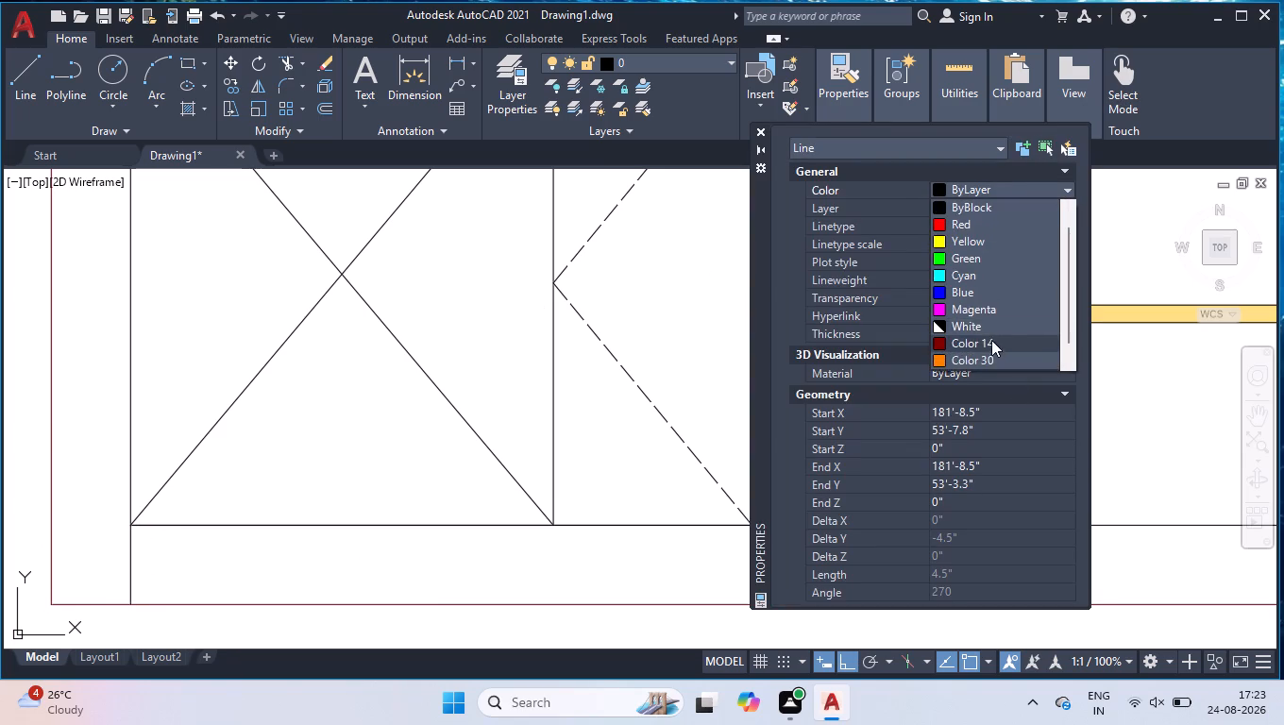
left_click(991, 340)
left_click(761, 132)
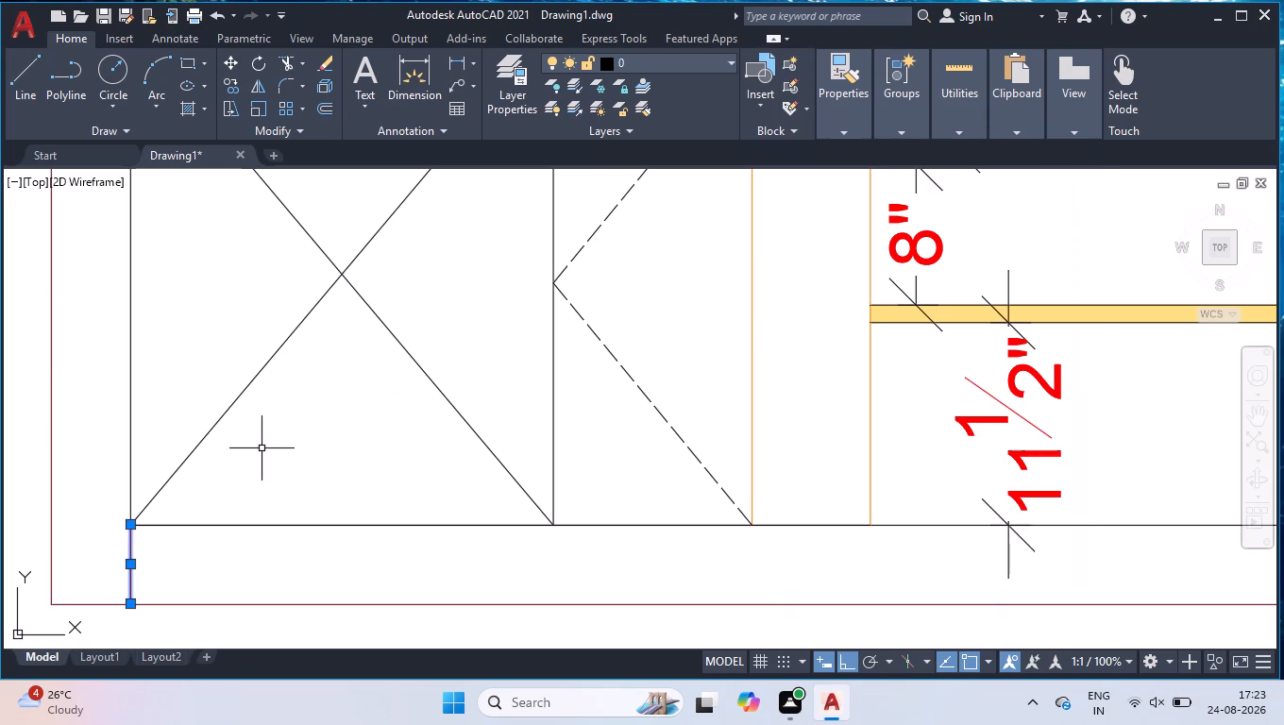
left_click(327, 410, "shift")
left_click(68, 615, "shift")
Draw a short vertical line from the lower strip's base line perpendicular to the bottom outer line, under the left crossed compartment near its inner side.
scroll(298, 448, "down", 4)
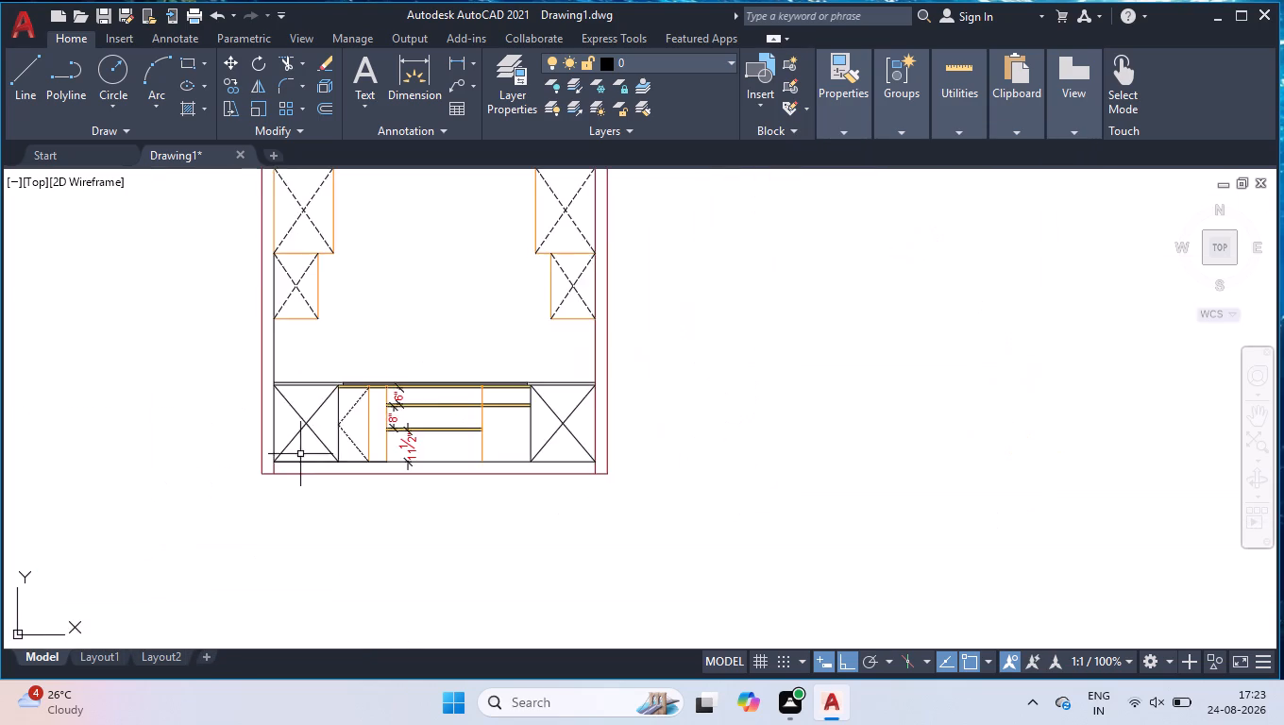
scroll(315, 460, "down", 2)
scroll(277, 347, "up", 1)
scroll(268, 442, "up", 1)
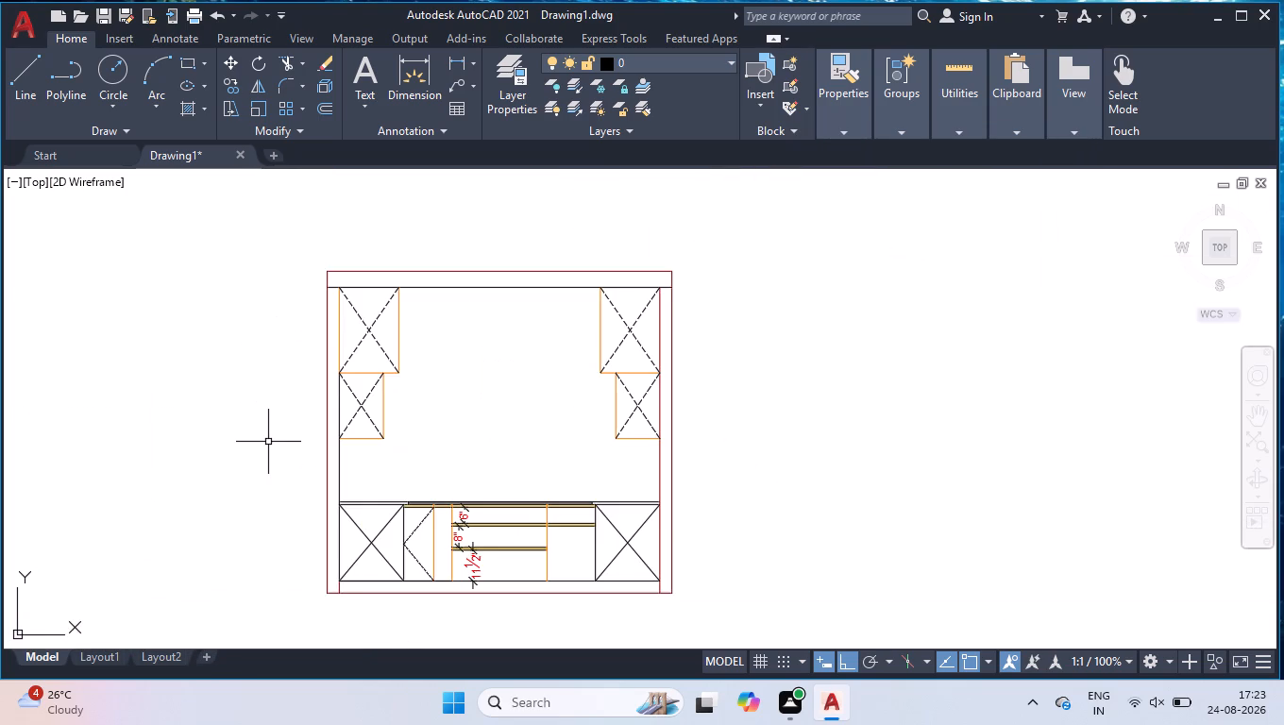
scroll(348, 582, "up", 1)
scroll(298, 576, "down", 1)
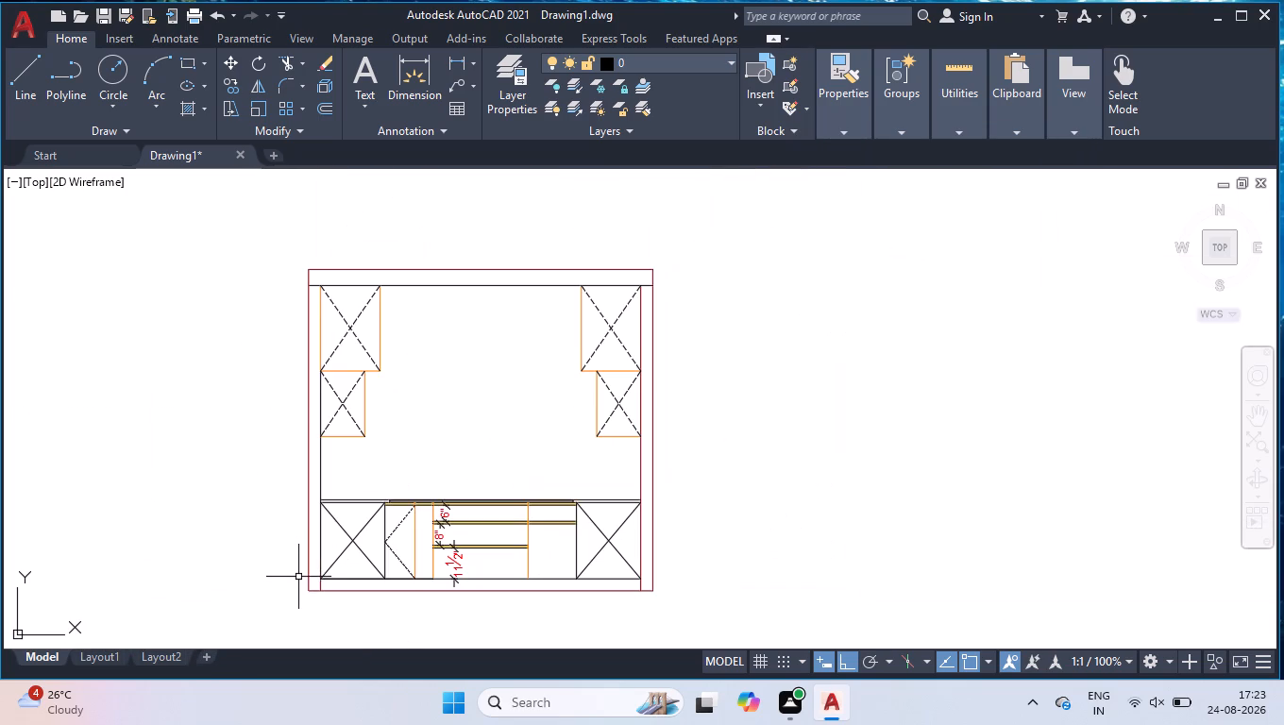
scroll(258, 513, "up", 1)
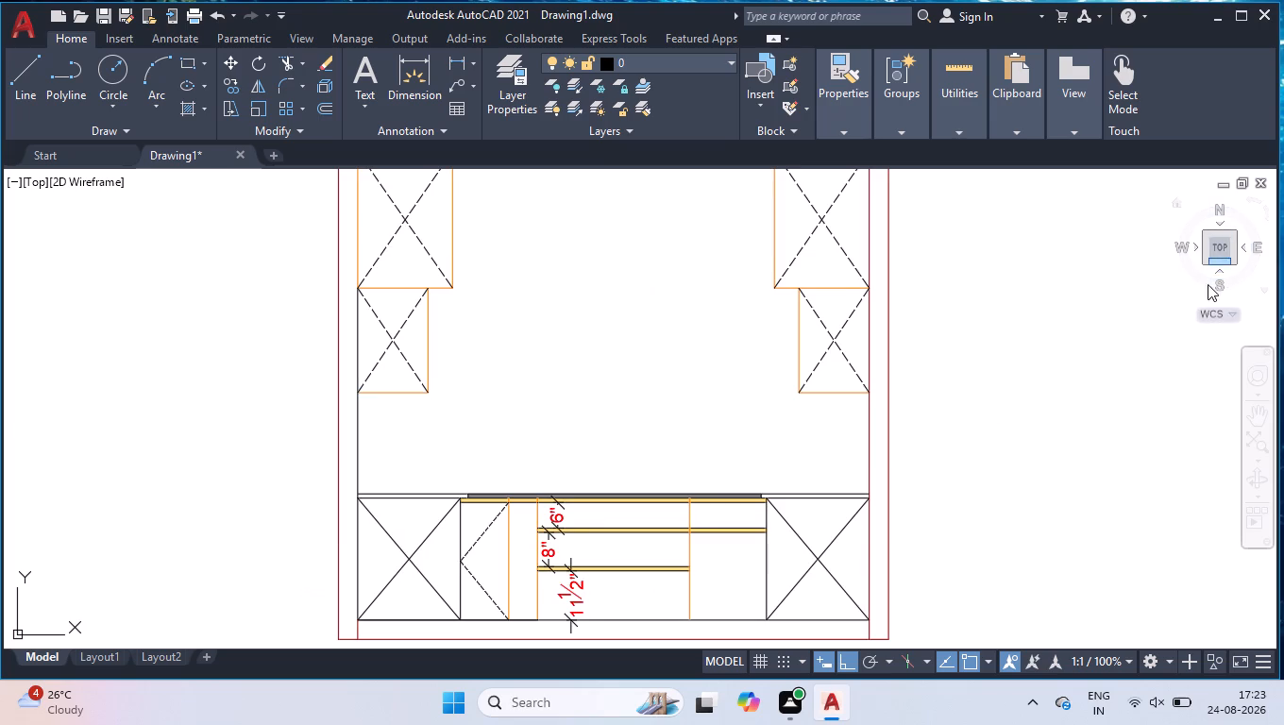
left_click(1219, 248)
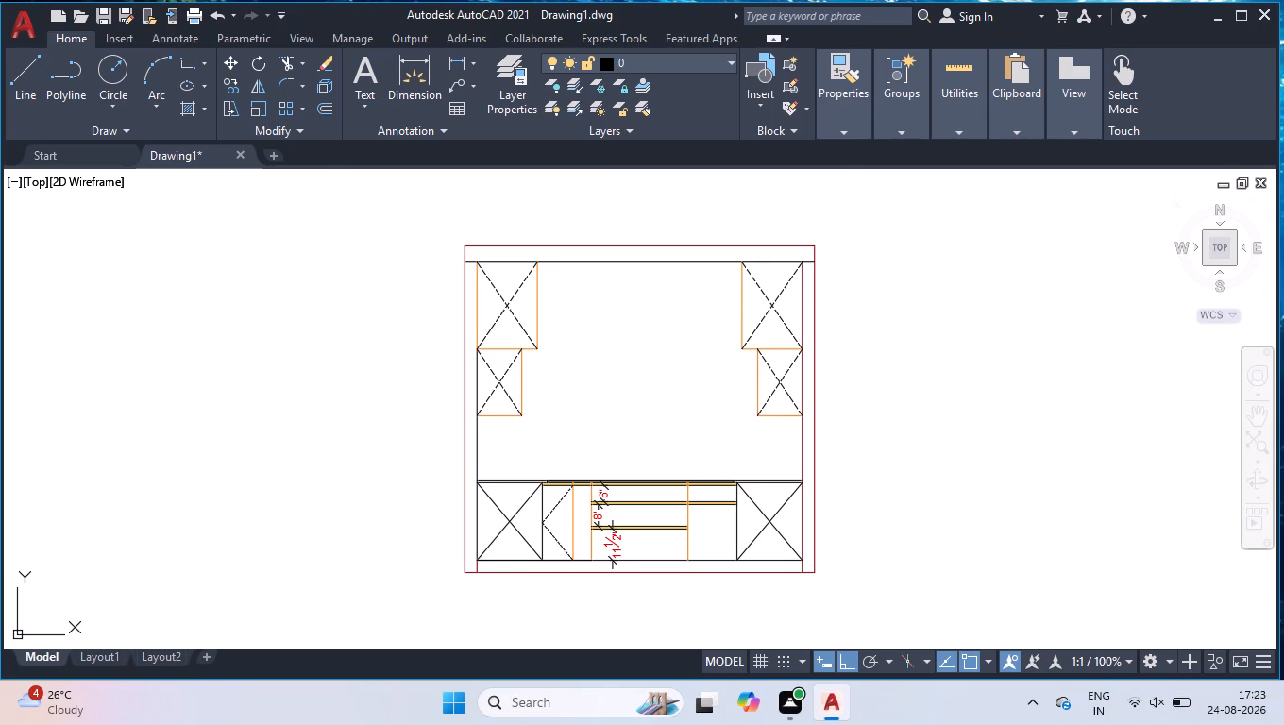
scroll(540, 571, "up", 3)
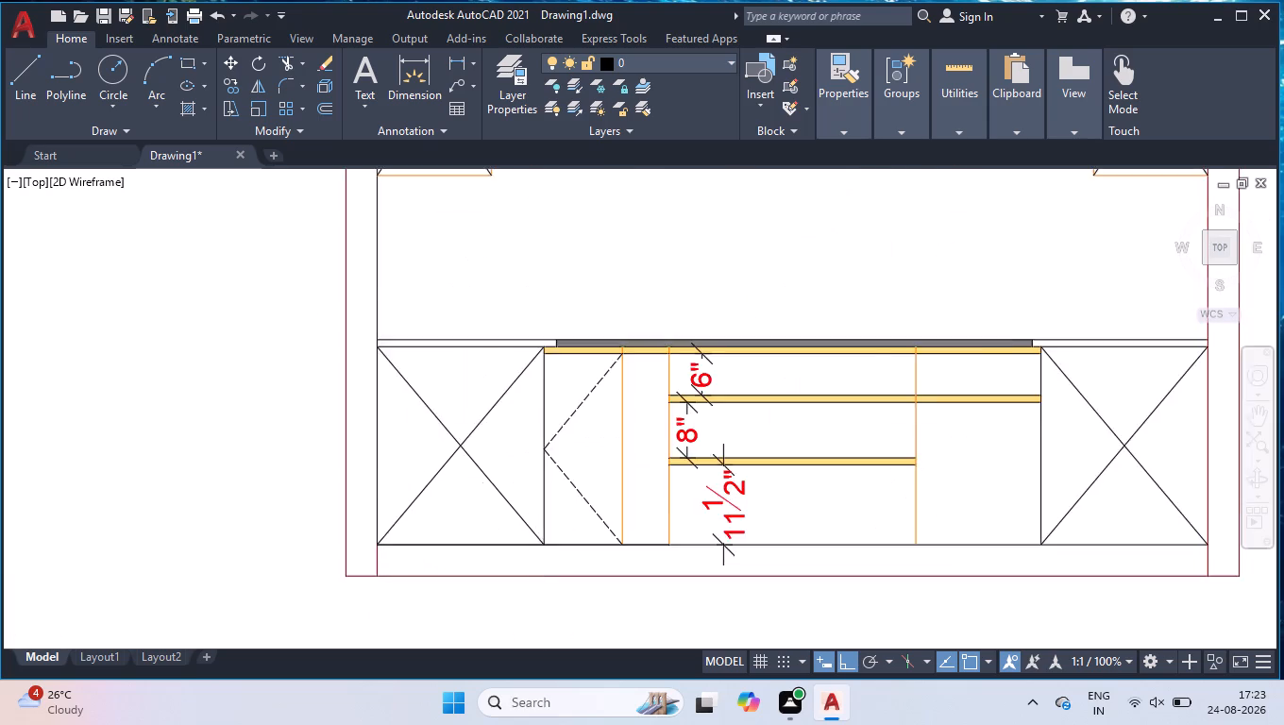
scroll(540, 571, "up", 1)
key("l")
key("Return")
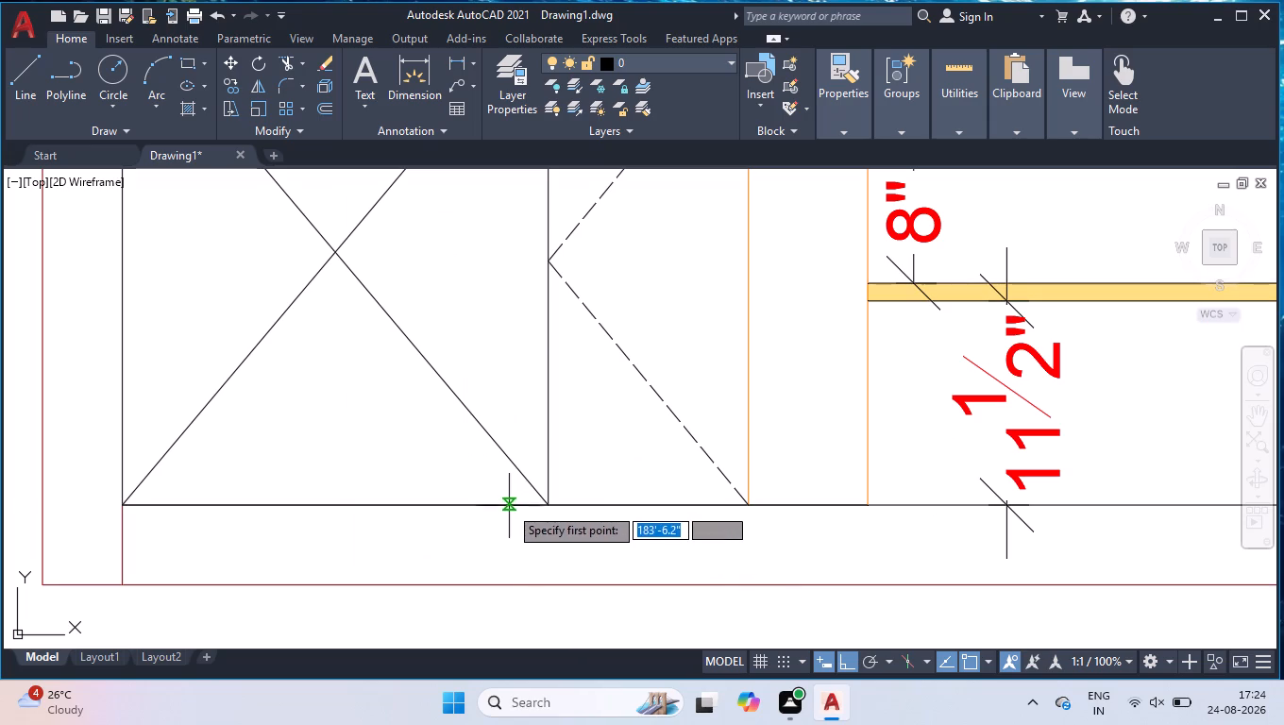
left_click(512, 507)
left_click(514, 582)
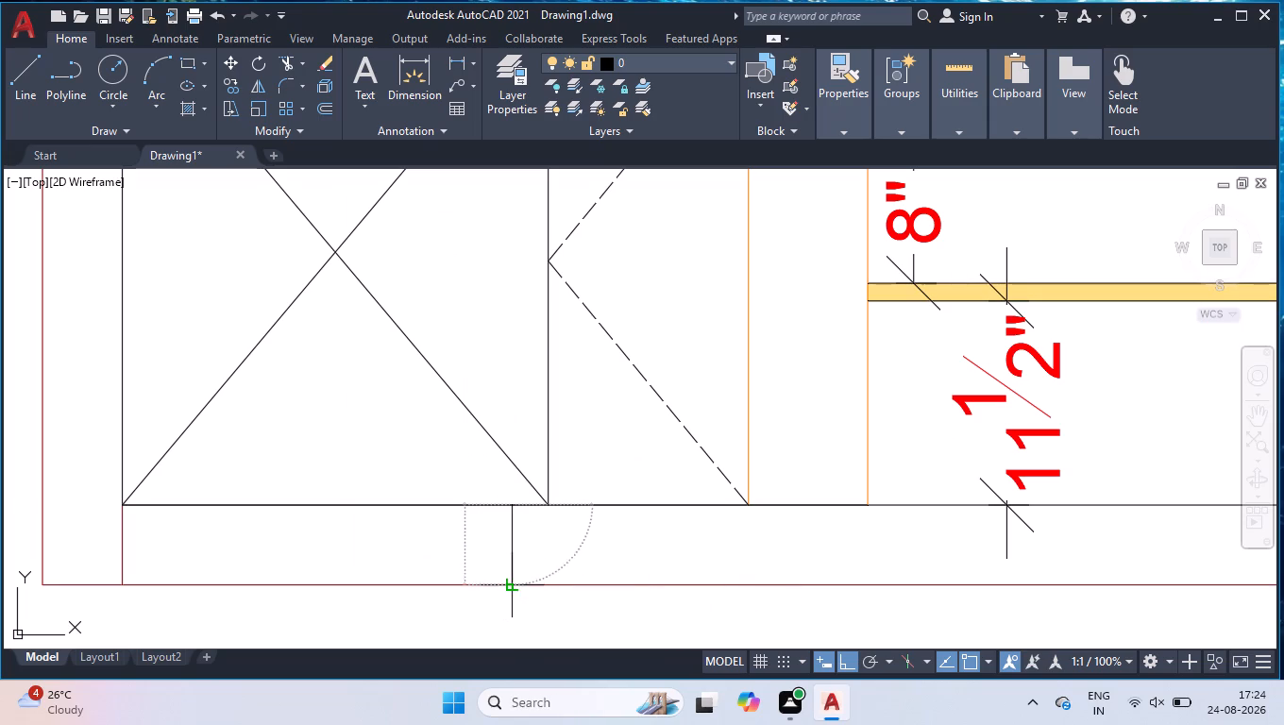
key("space")
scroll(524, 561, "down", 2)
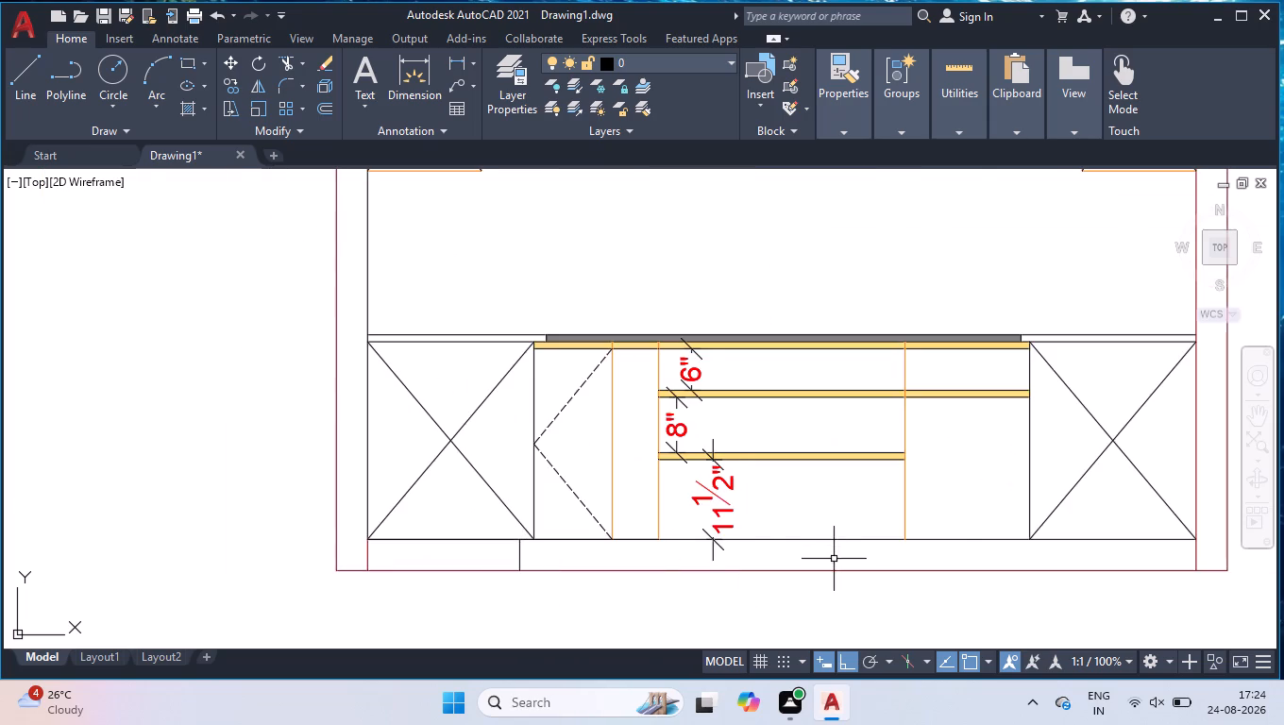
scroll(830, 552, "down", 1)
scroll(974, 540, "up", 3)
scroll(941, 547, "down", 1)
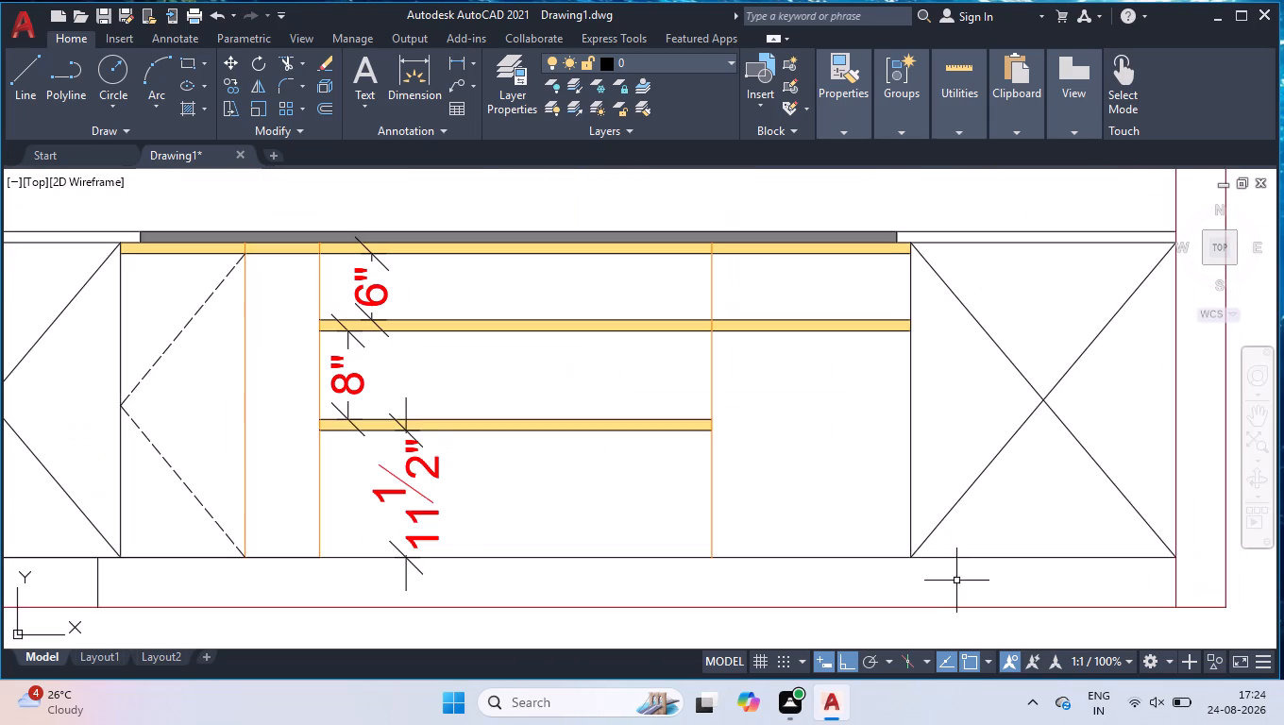
Draw a short vertical line from the lower strip's base line perpendicular to the bottom outer line, under the right crossed compartment near its inner side.
scroll(969, 607, "up", 2)
key("space")
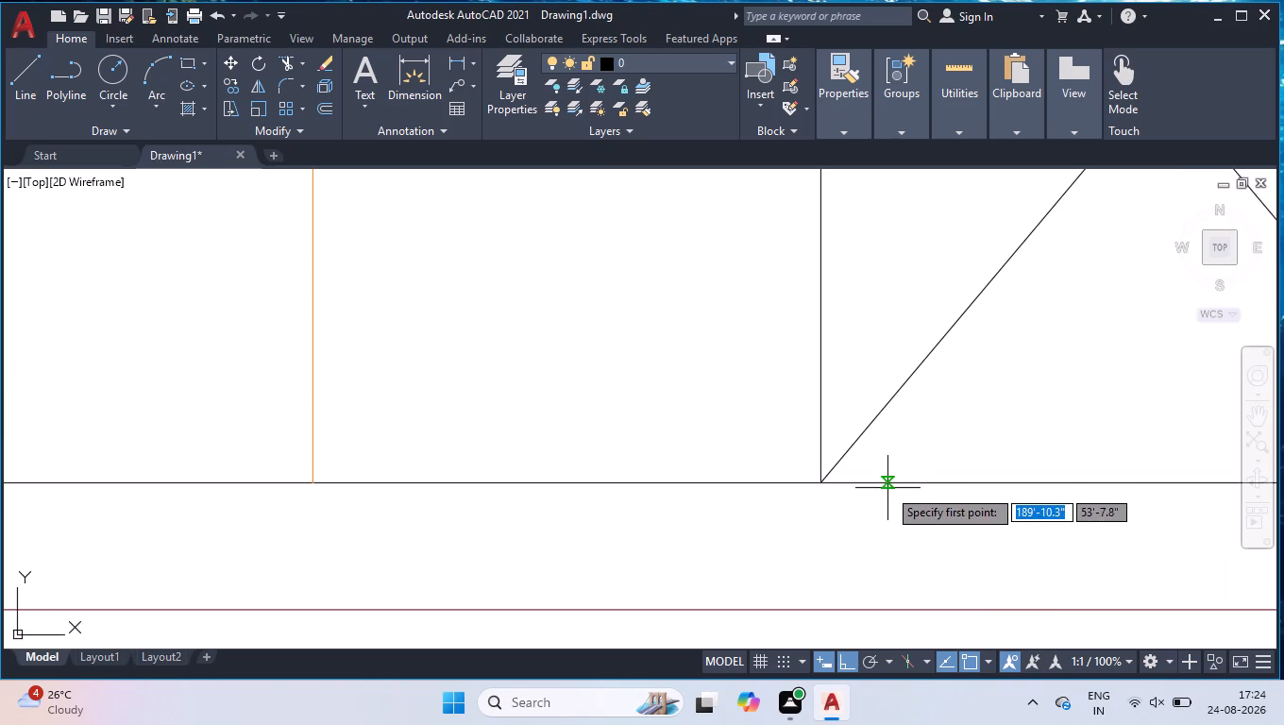
left_click(887, 486)
left_click(892, 611)
key("space")
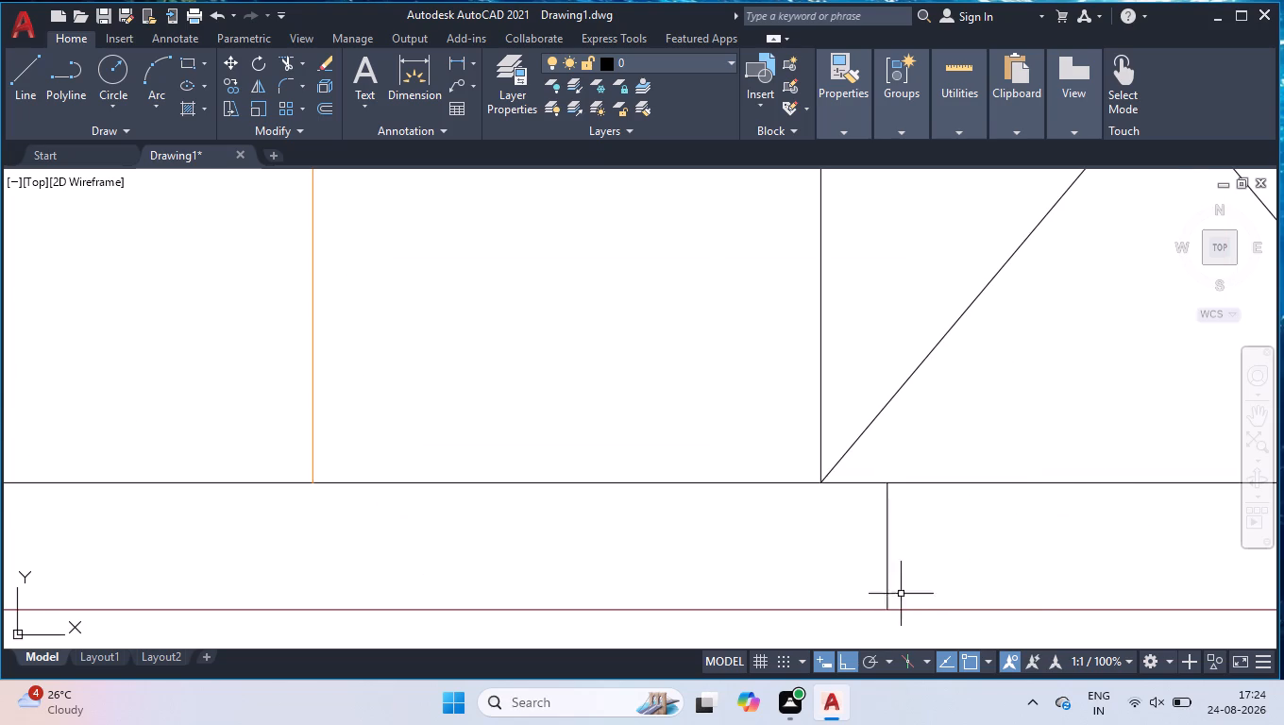
Draw a rectangle about 5'-2.7" wide by 3'-11" high in the open wall area between the left and right upper boxes.
scroll(914, 561, "down", 6)
scroll(990, 518, "up", 1)
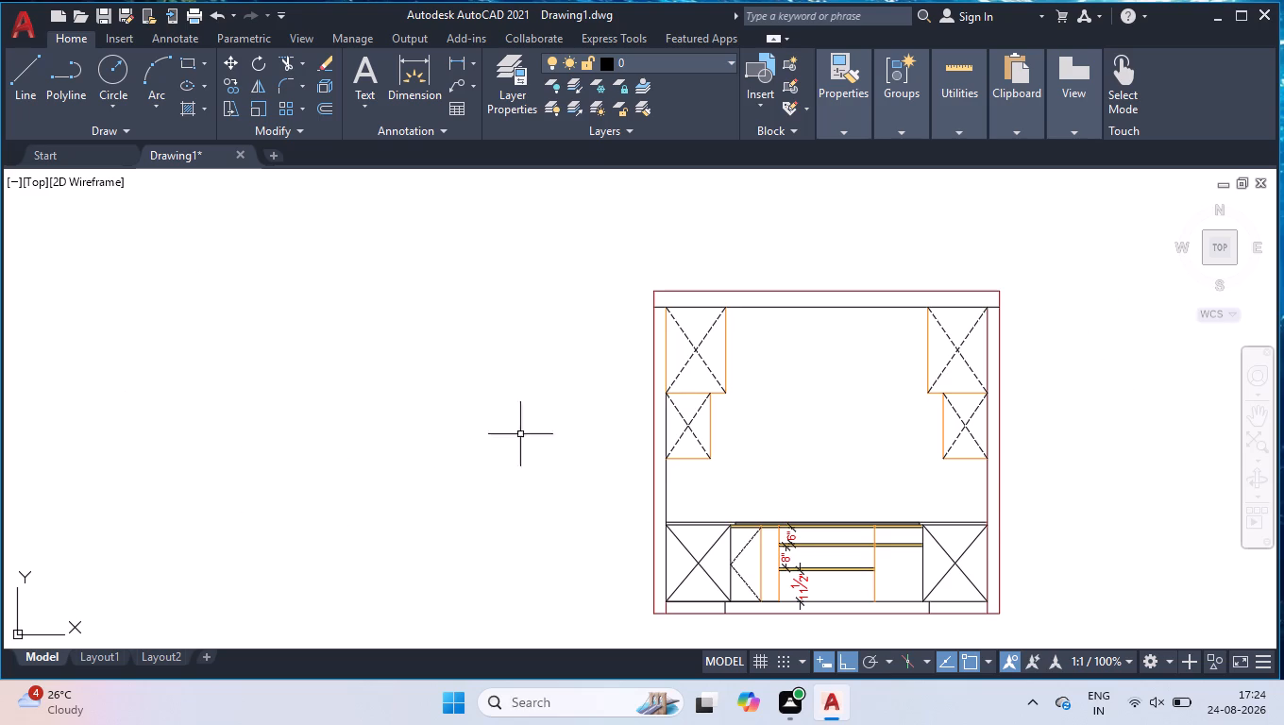
scroll(997, 477, "up", 2)
scroll(987, 484, "down", 1)
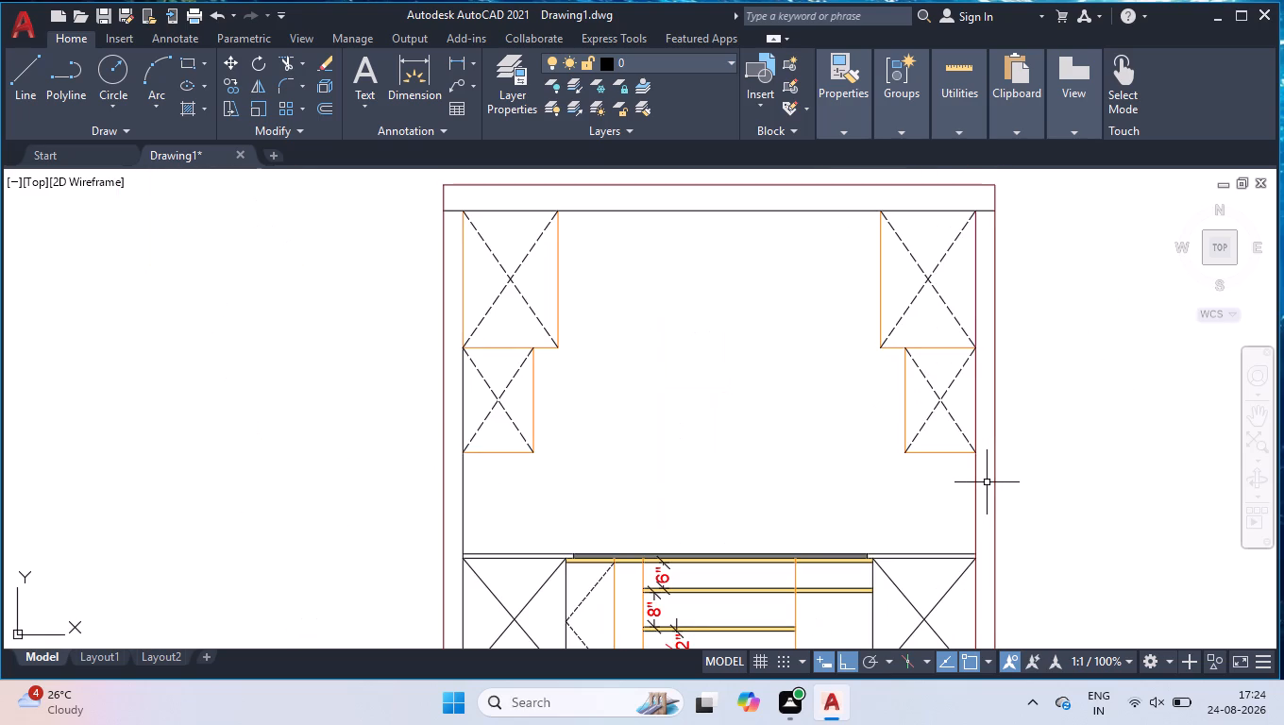
type("REC")
key("Return")
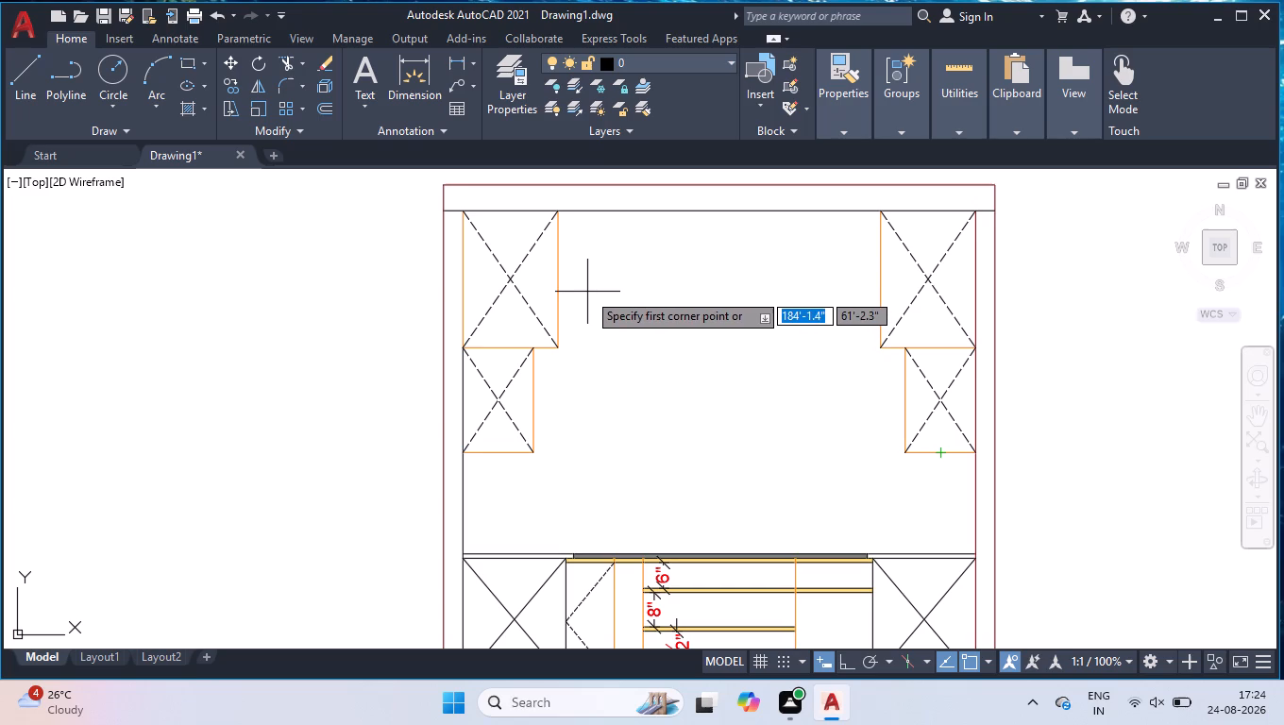
left_click(585, 291)
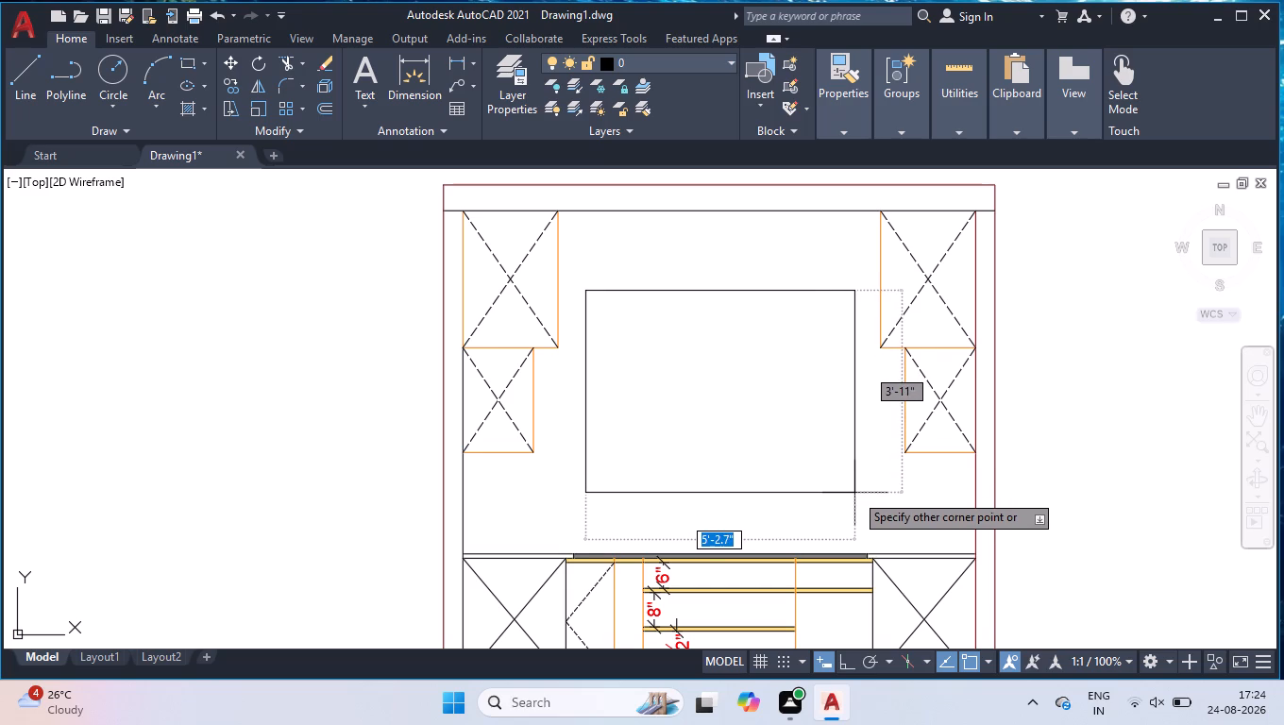
left_click(854, 493)
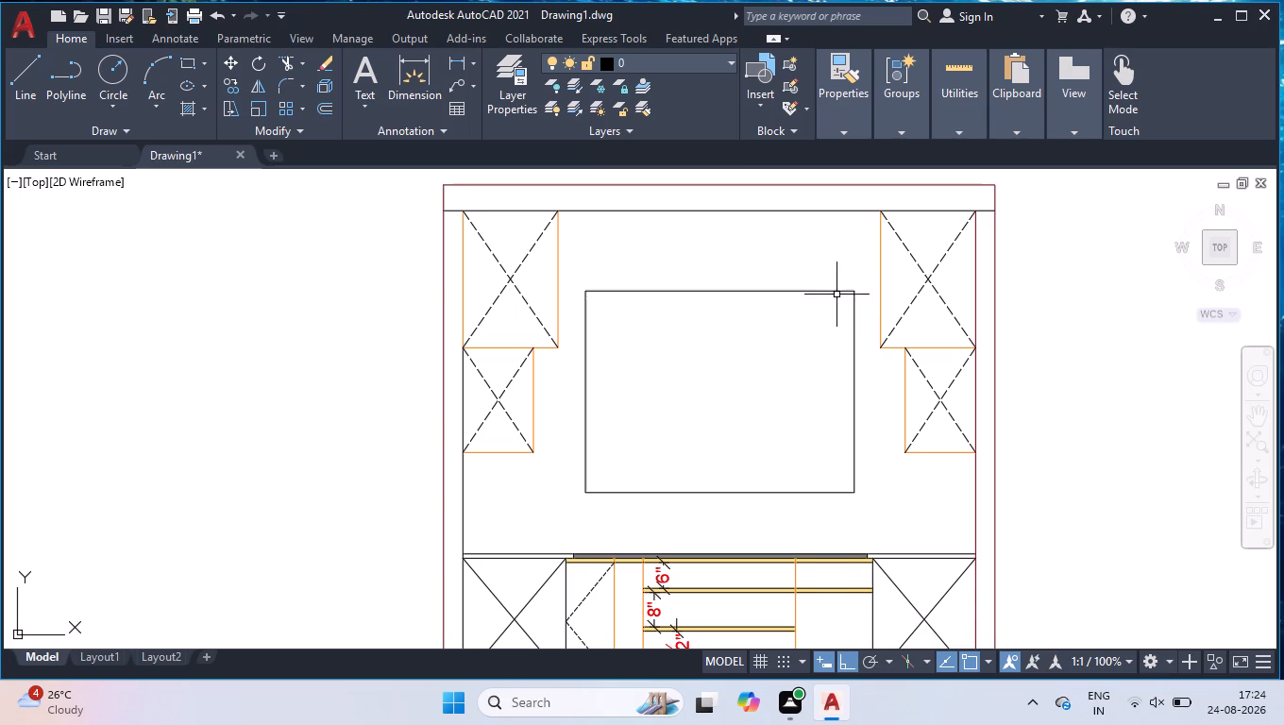
Offset the new central rectangle 2" inward.
type("OFF")
key("Return")
key("2")
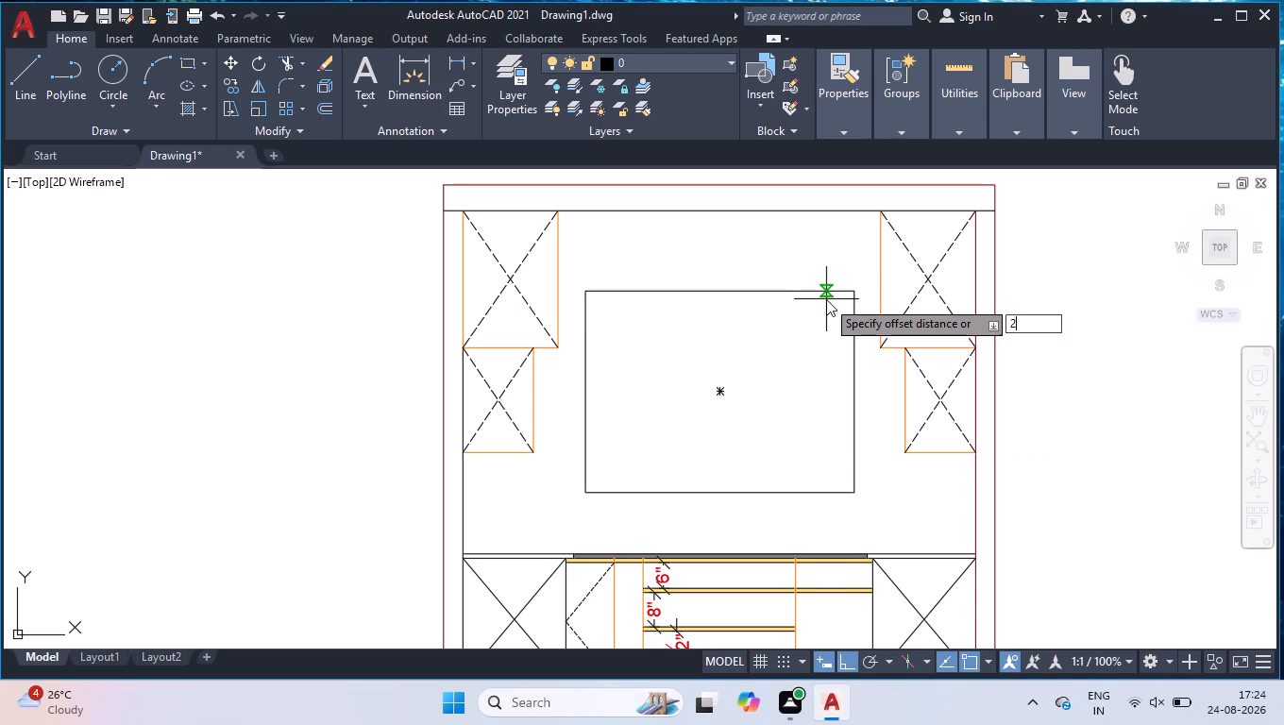
key("Return")
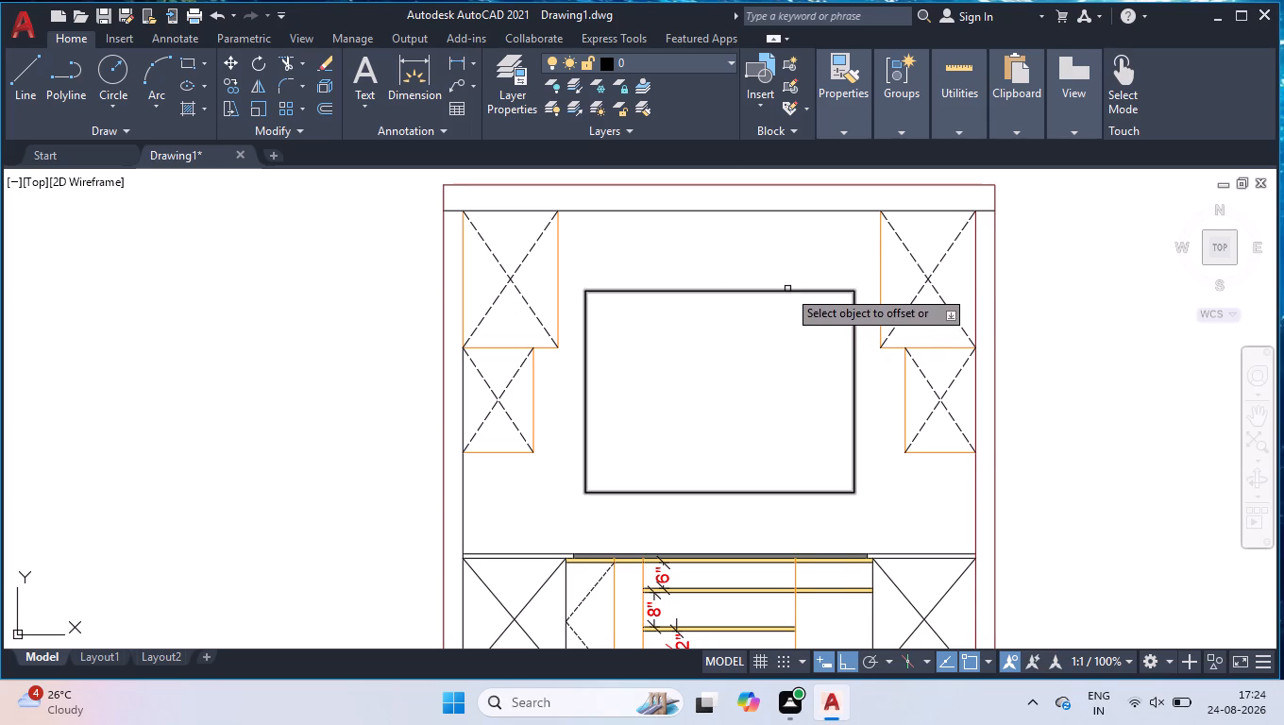
left_click(787, 289)
left_click(786, 371)
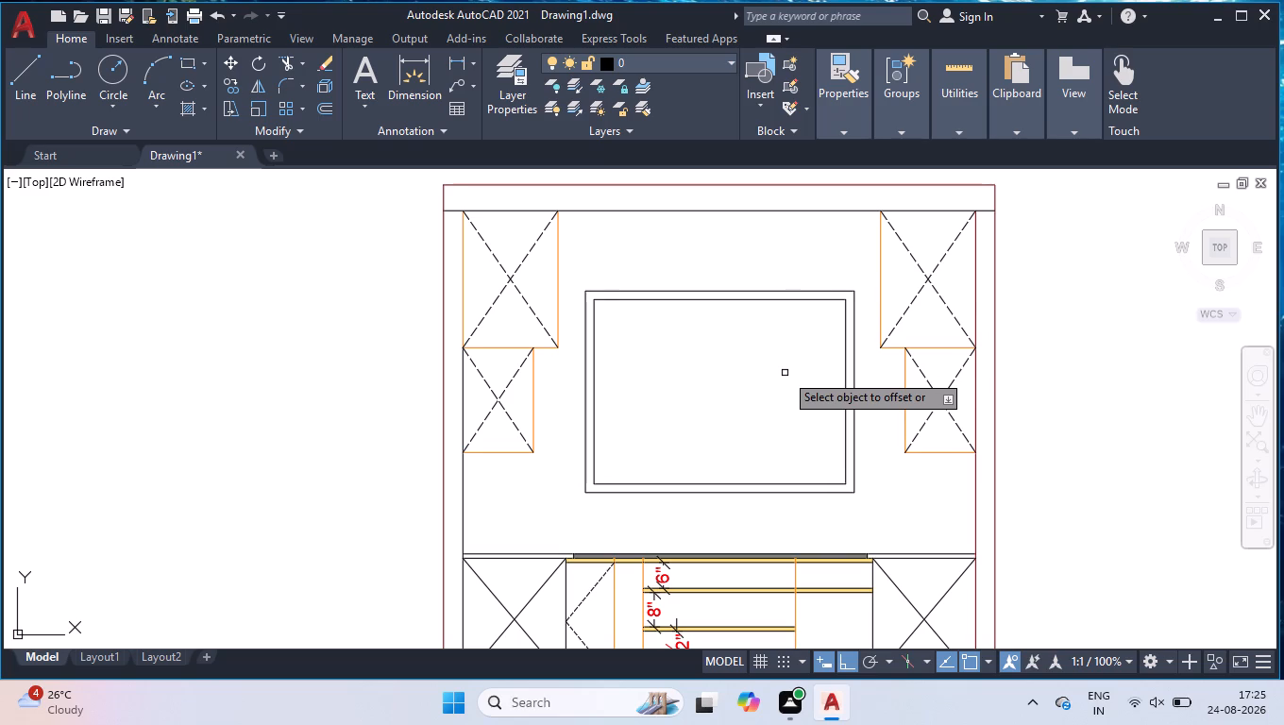
key("Return")
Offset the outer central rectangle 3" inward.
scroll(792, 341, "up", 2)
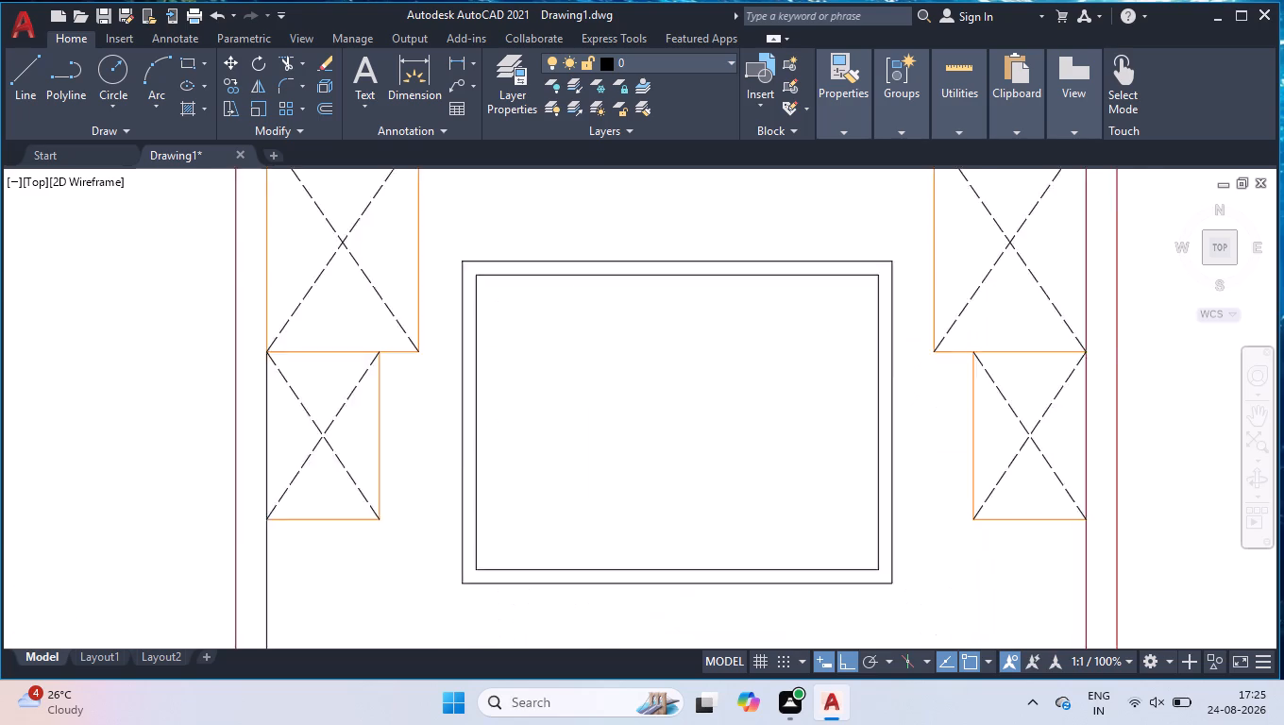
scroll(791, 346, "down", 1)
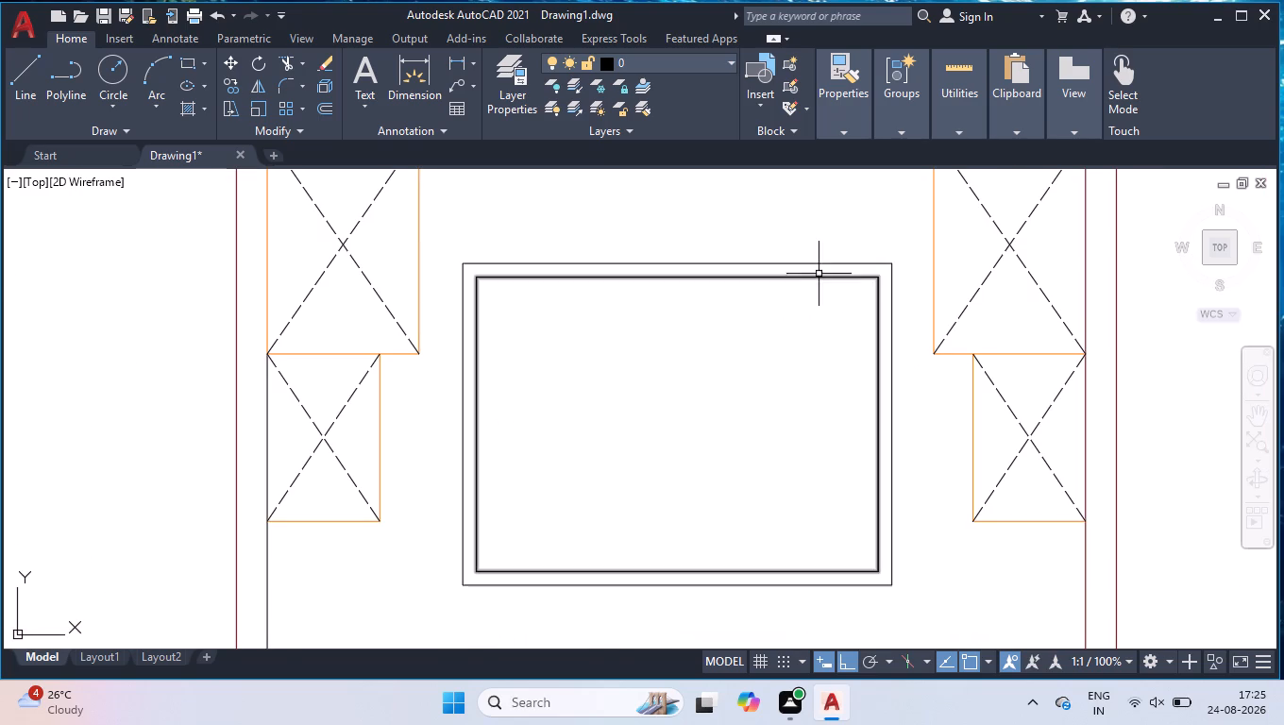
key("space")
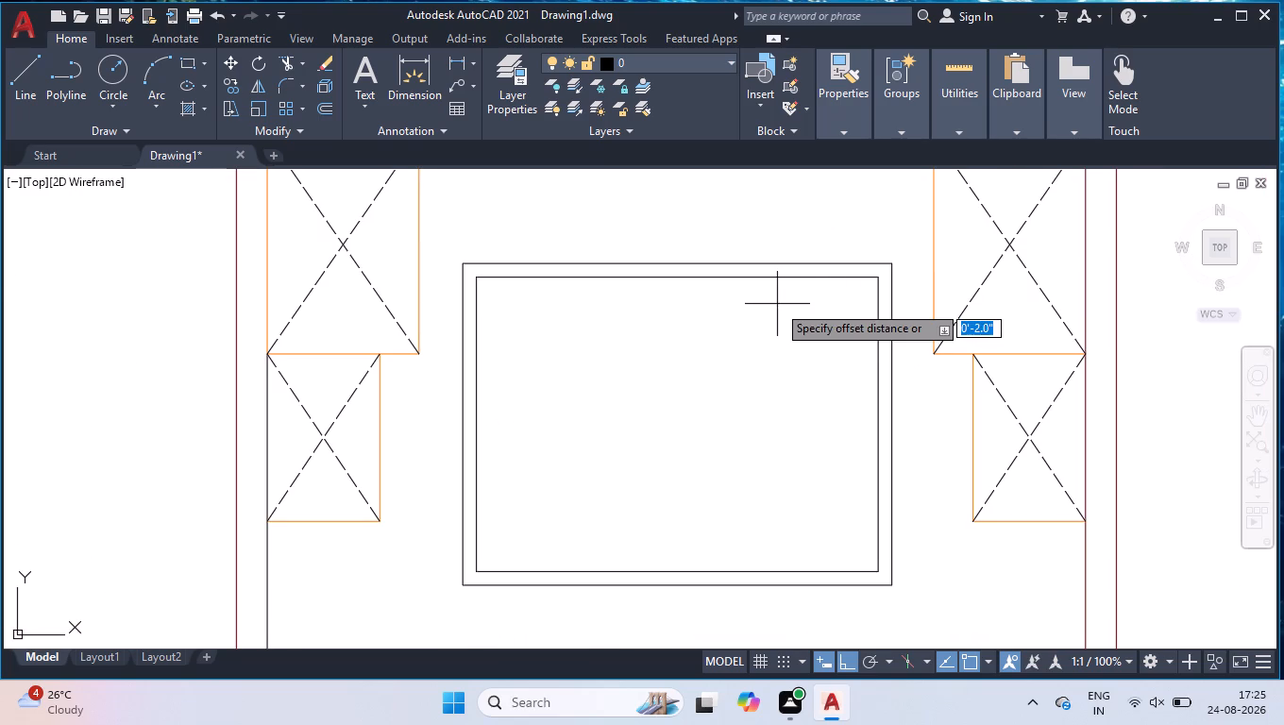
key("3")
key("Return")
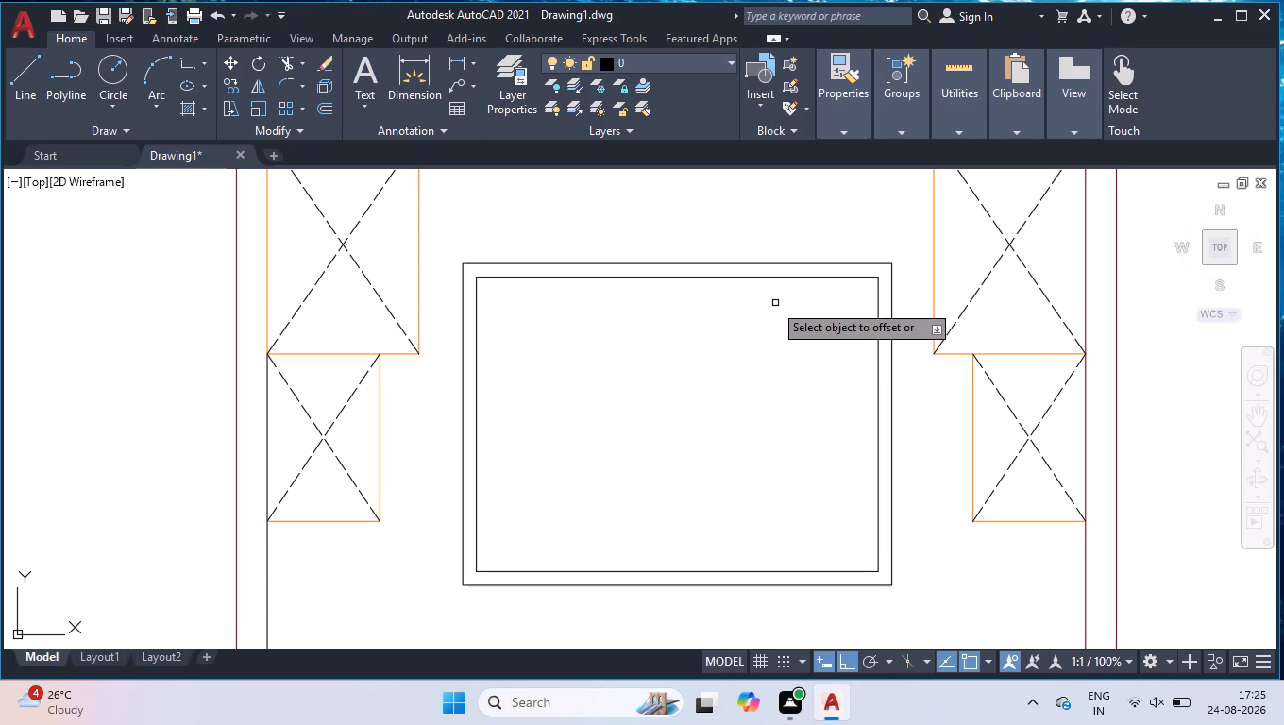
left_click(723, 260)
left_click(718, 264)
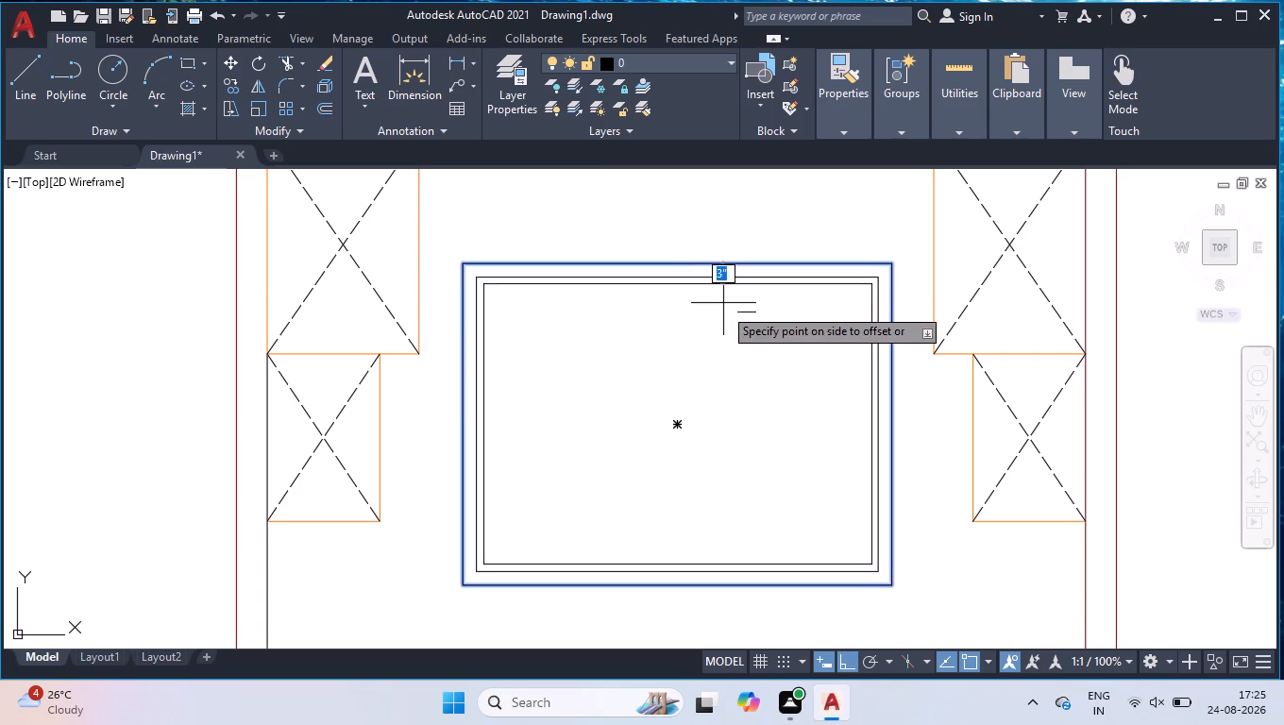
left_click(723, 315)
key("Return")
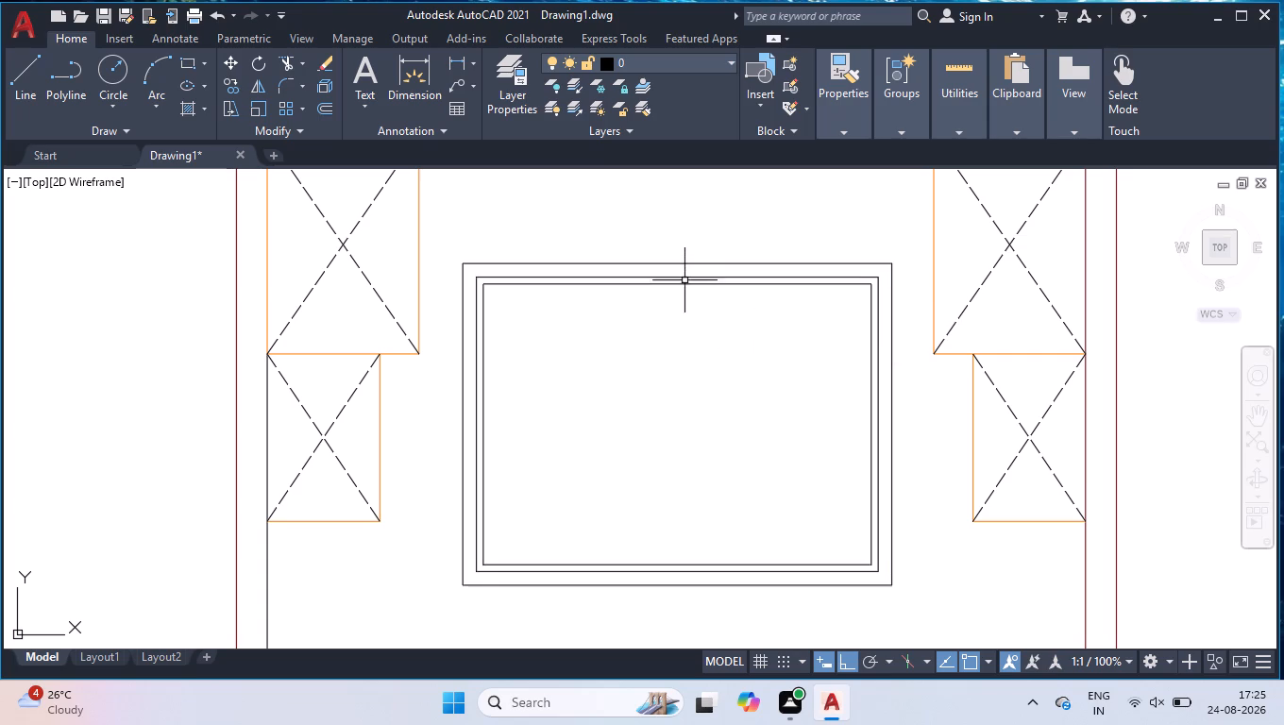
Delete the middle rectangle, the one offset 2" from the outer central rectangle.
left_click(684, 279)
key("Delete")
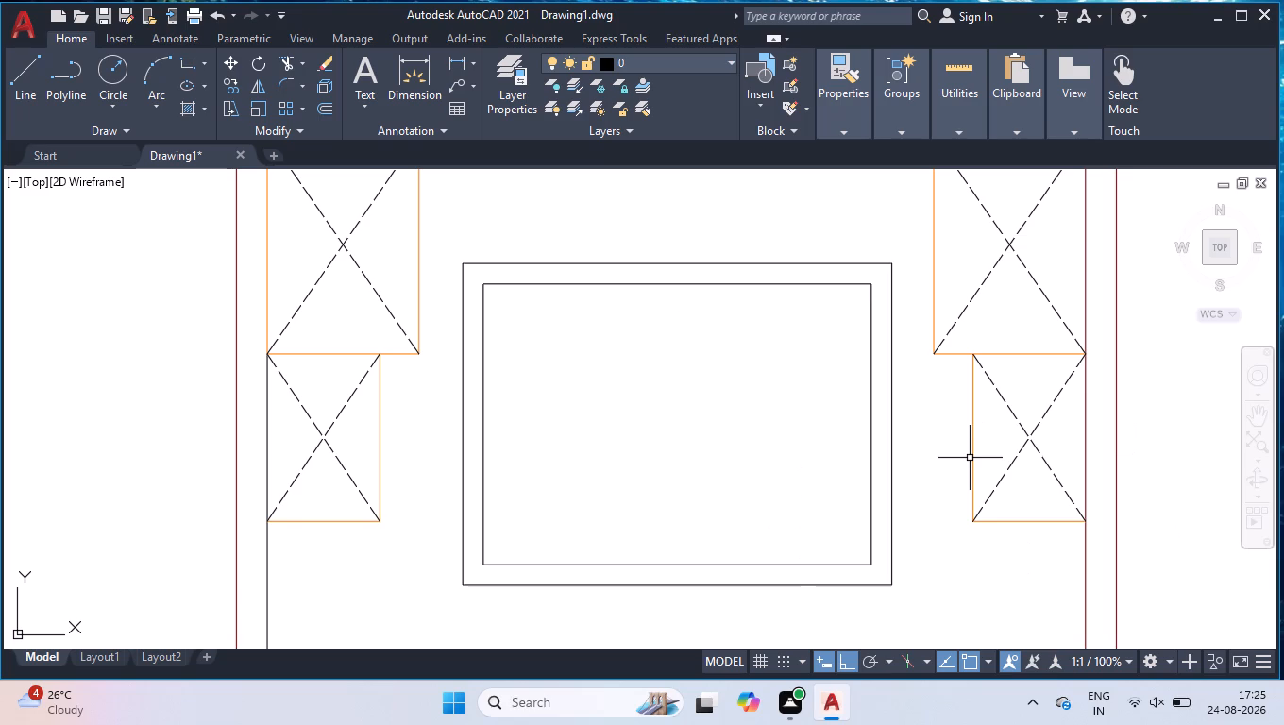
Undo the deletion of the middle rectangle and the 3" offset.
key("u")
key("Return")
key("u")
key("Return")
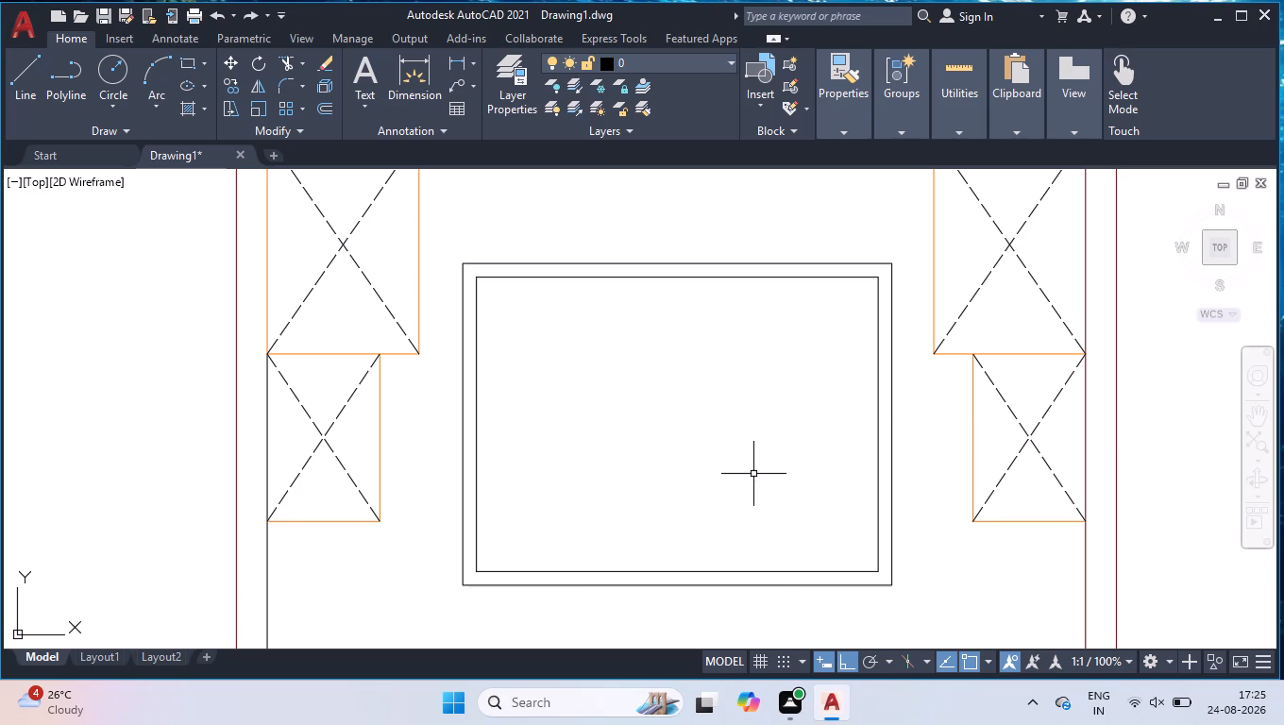
Explode the inner central rectangle into separate lines.
left_click(777, 277)
type("EXPLO")
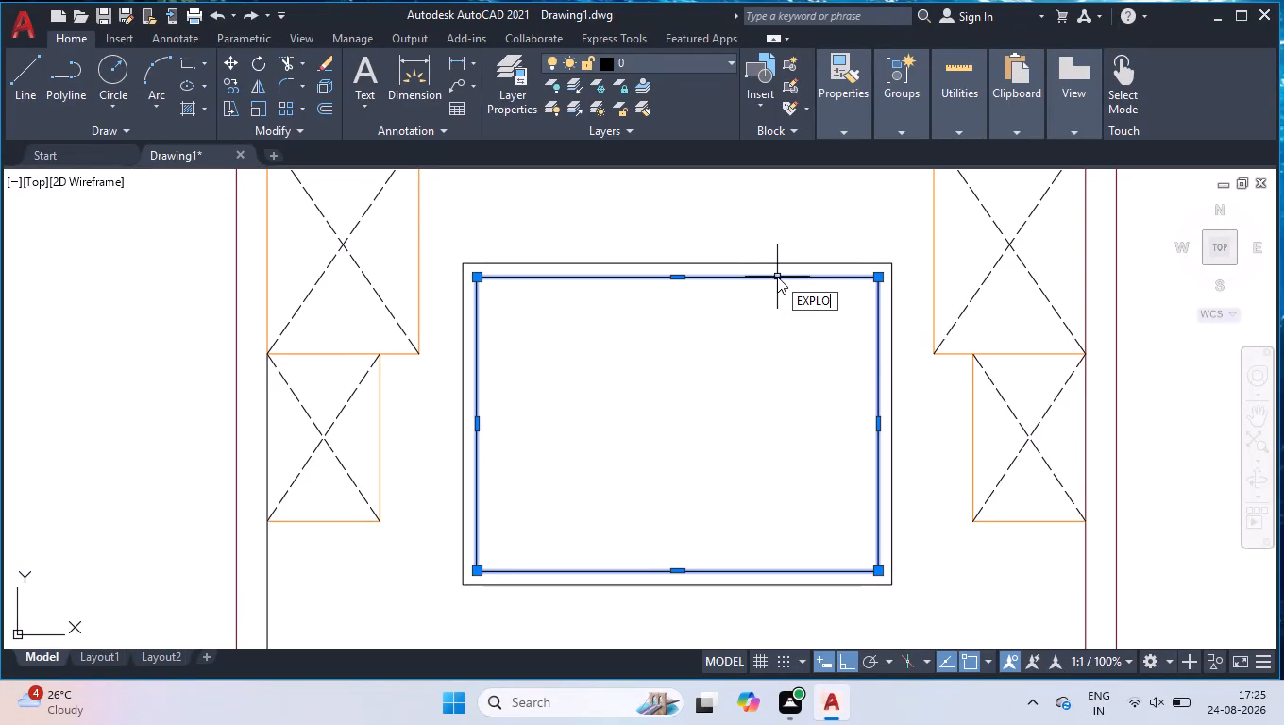
key("Return")
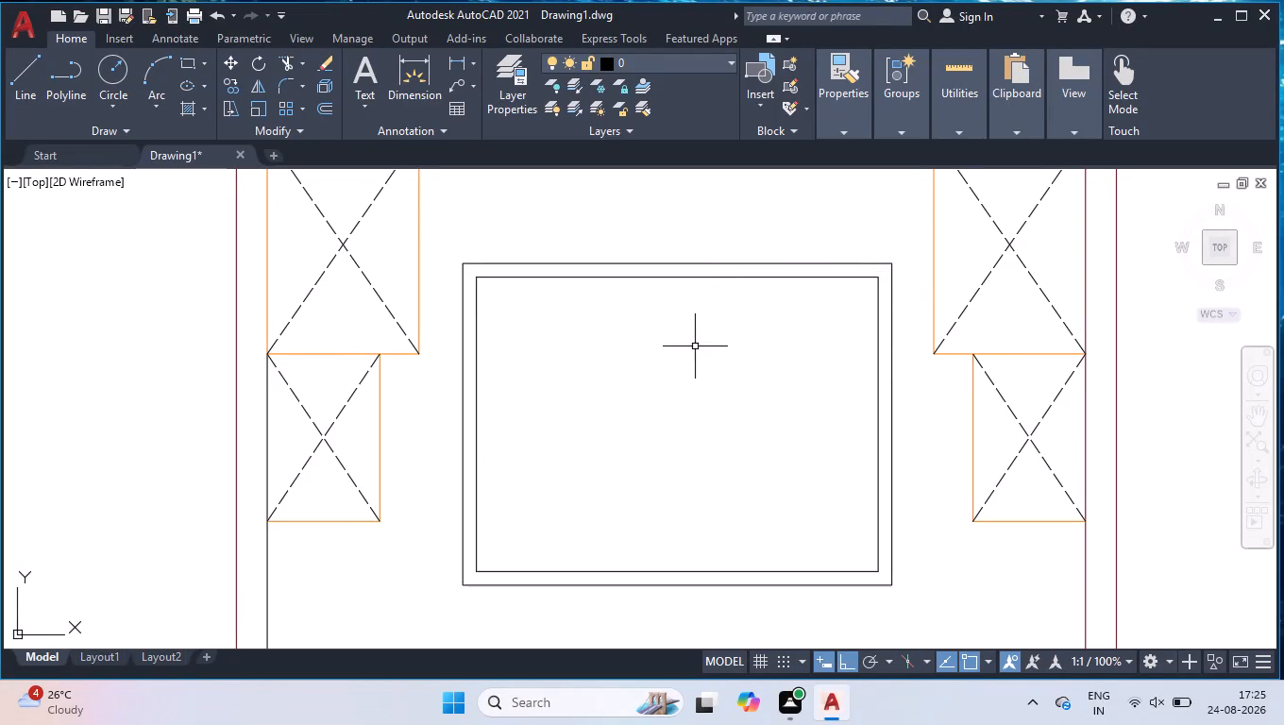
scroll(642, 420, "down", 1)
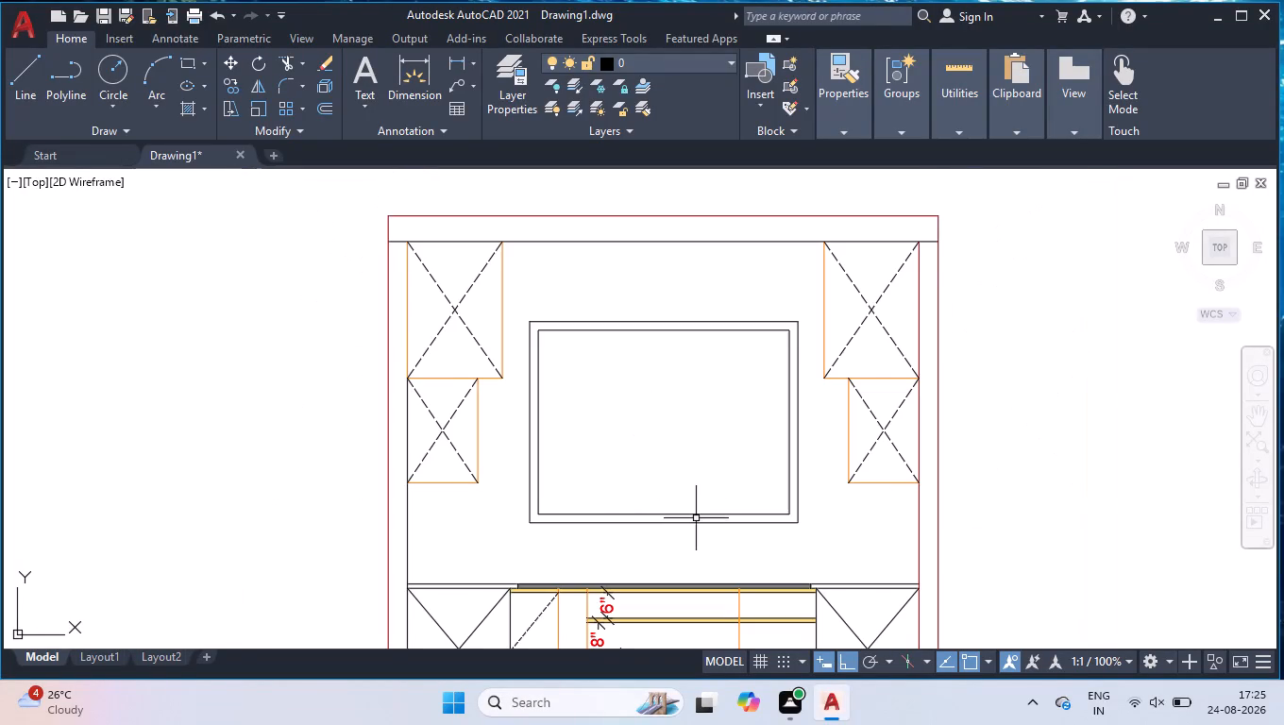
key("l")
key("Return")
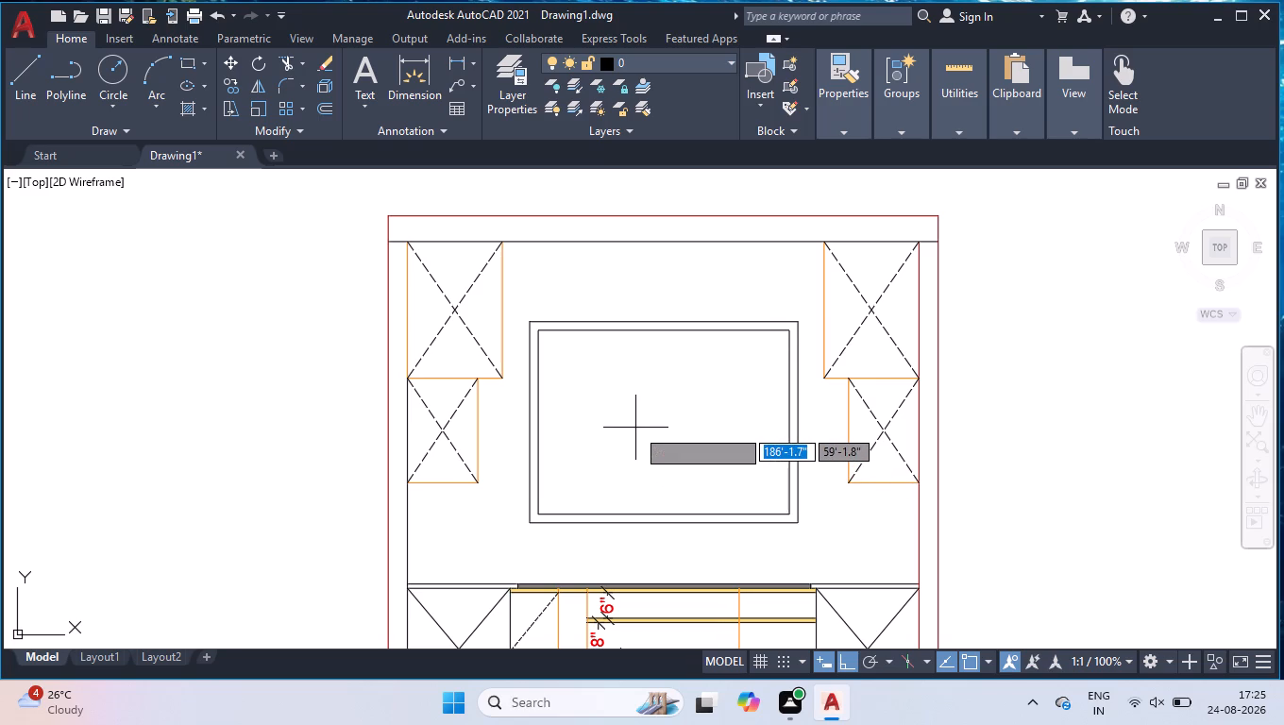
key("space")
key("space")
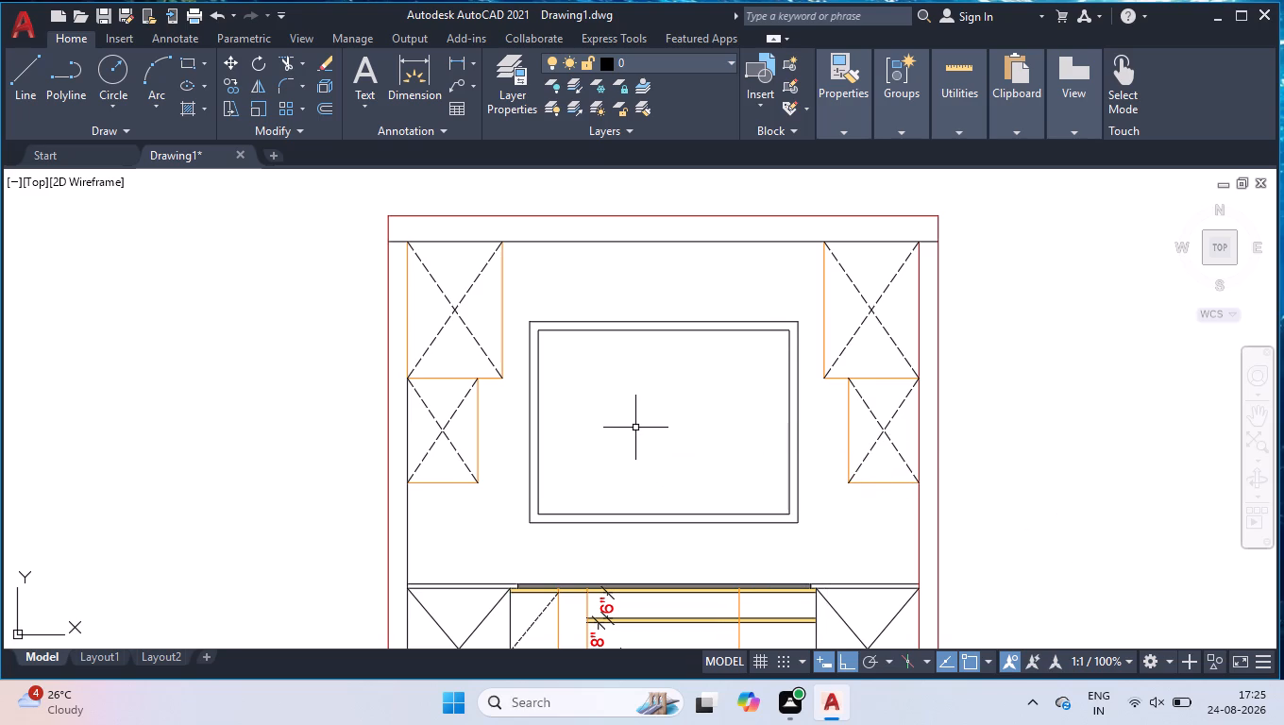
Check the inner central rectangle's width by previewing a linear dimension across its top edge, without placing it.
type("DLI")
key("Return")
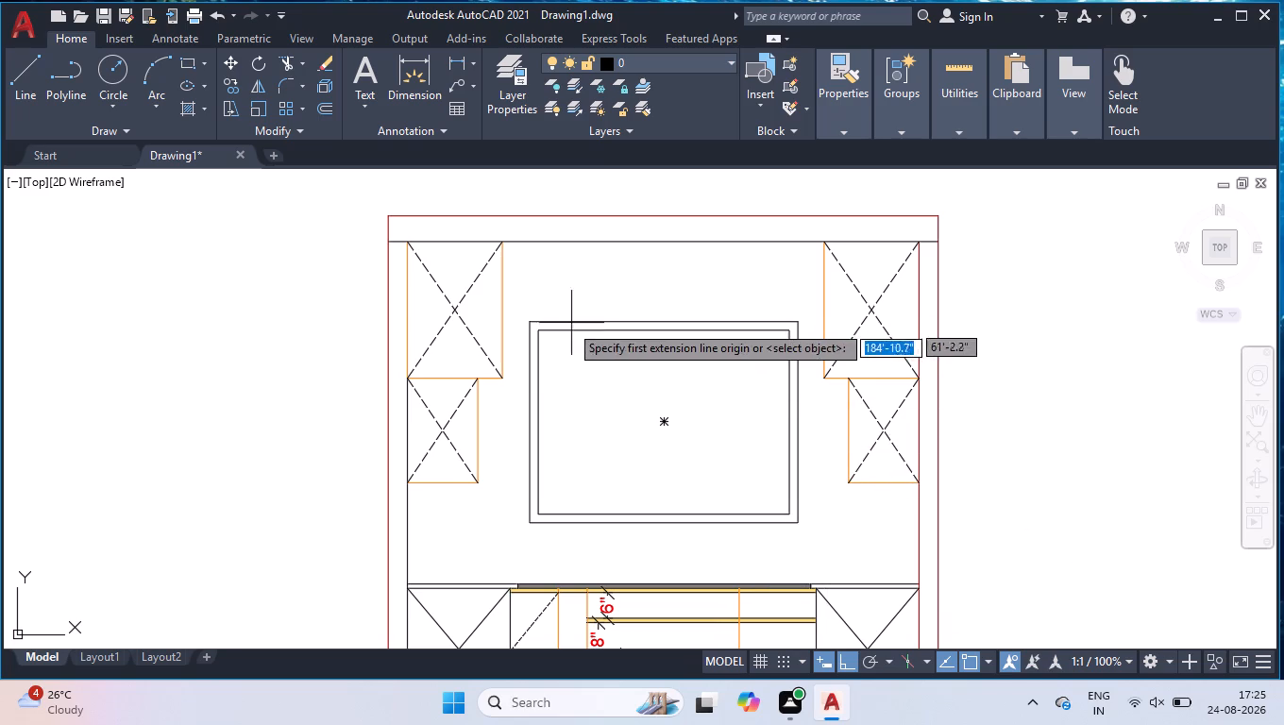
left_click(543, 333)
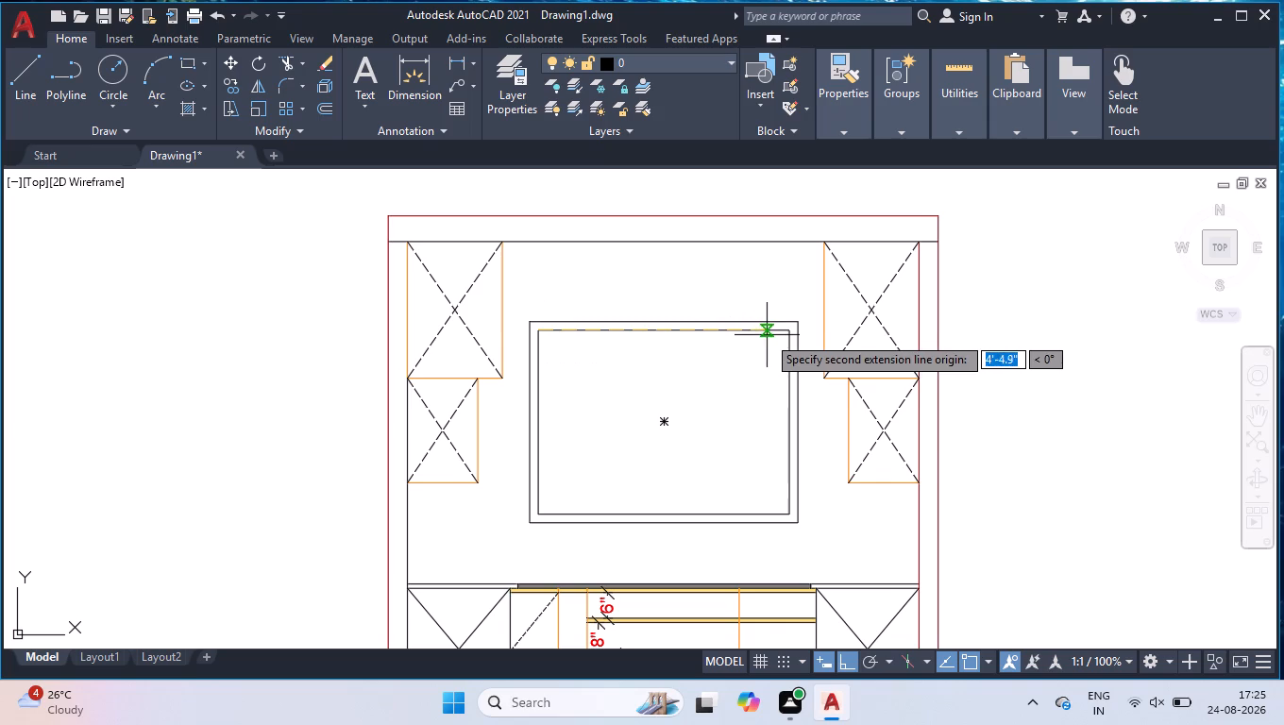
left_click(786, 330)
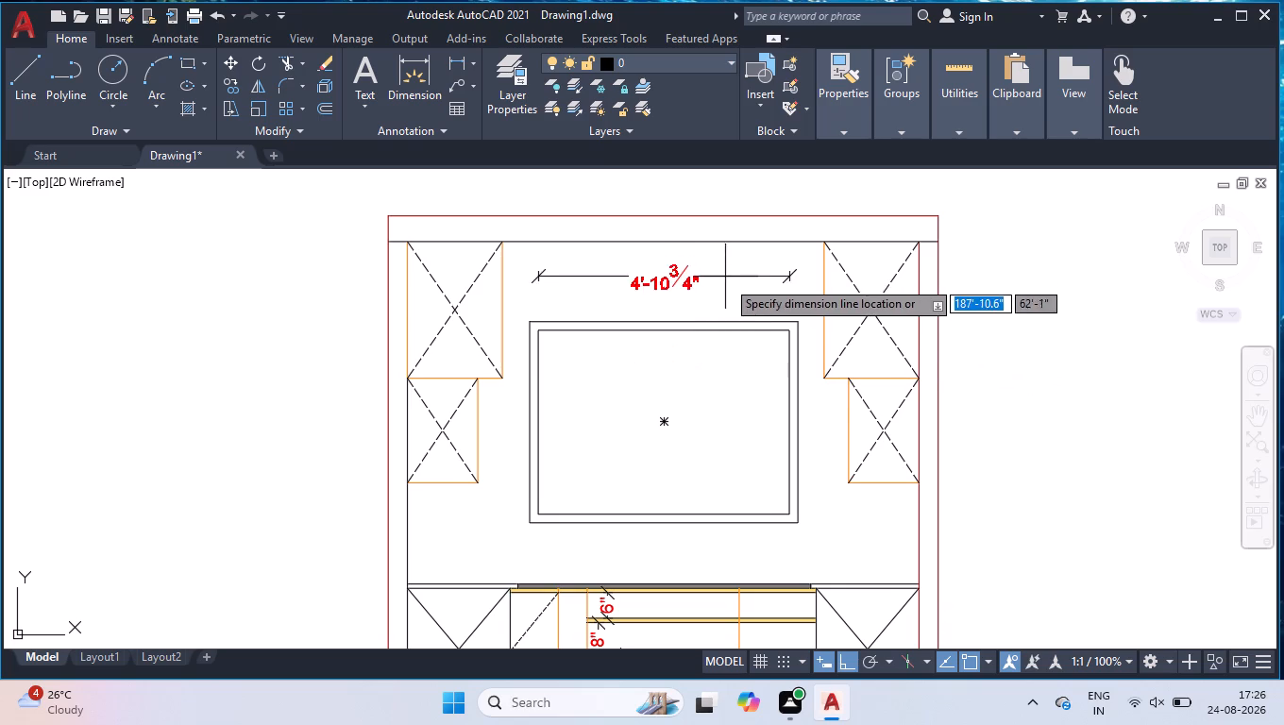
key("space")
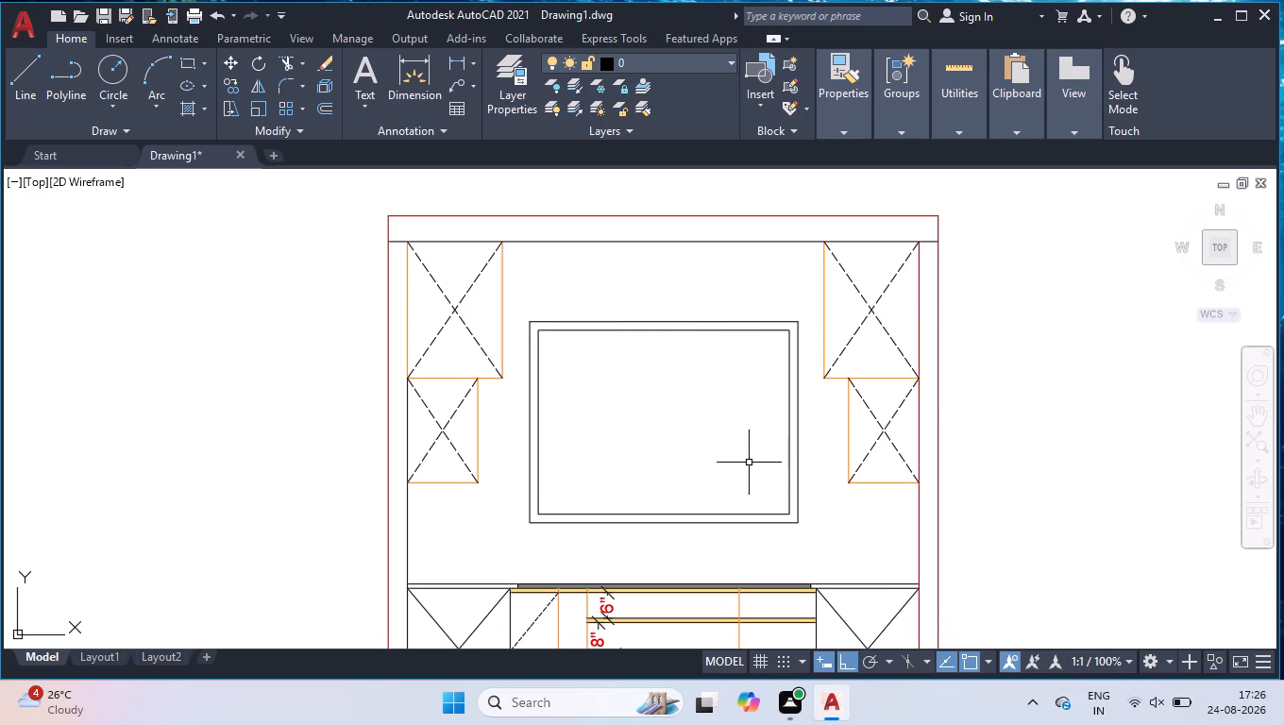
Draw a vertical line inside the inner central rectangle near its left side, from the top edge perpendicular to the bottom edge.
scroll(749, 463, "up", 1)
key("l")
key("Return")
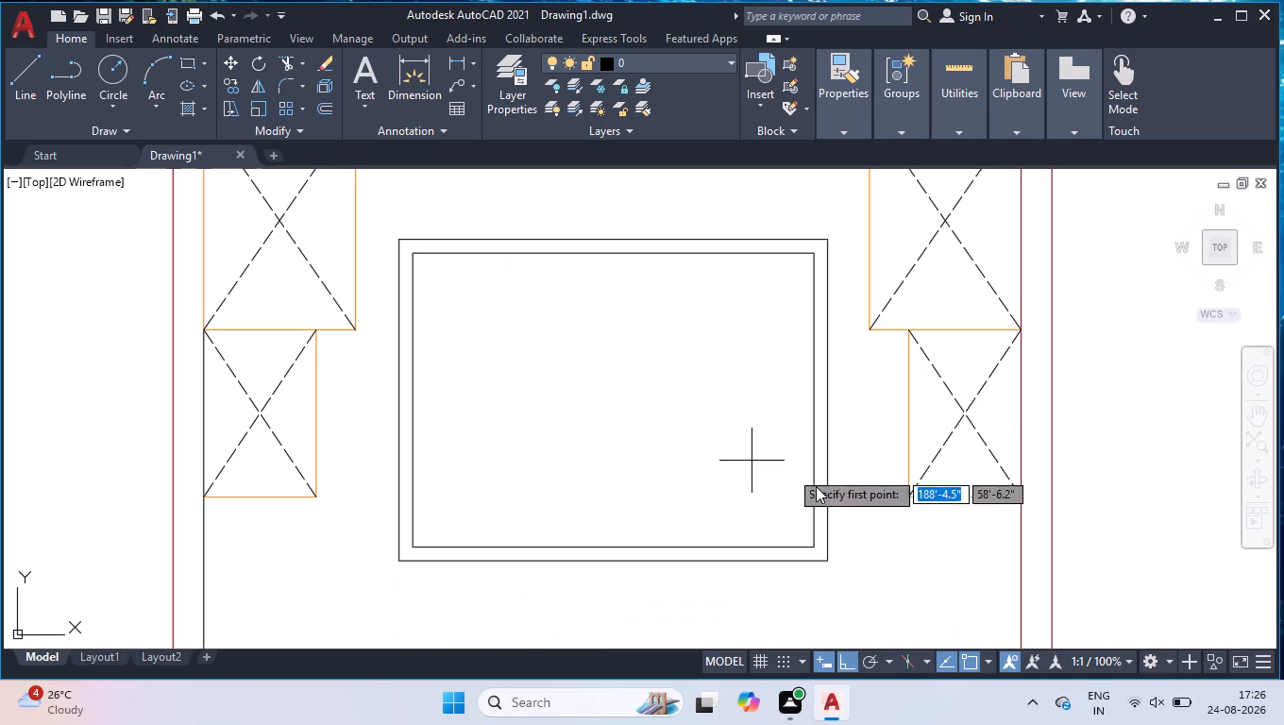
left_click(501, 258)
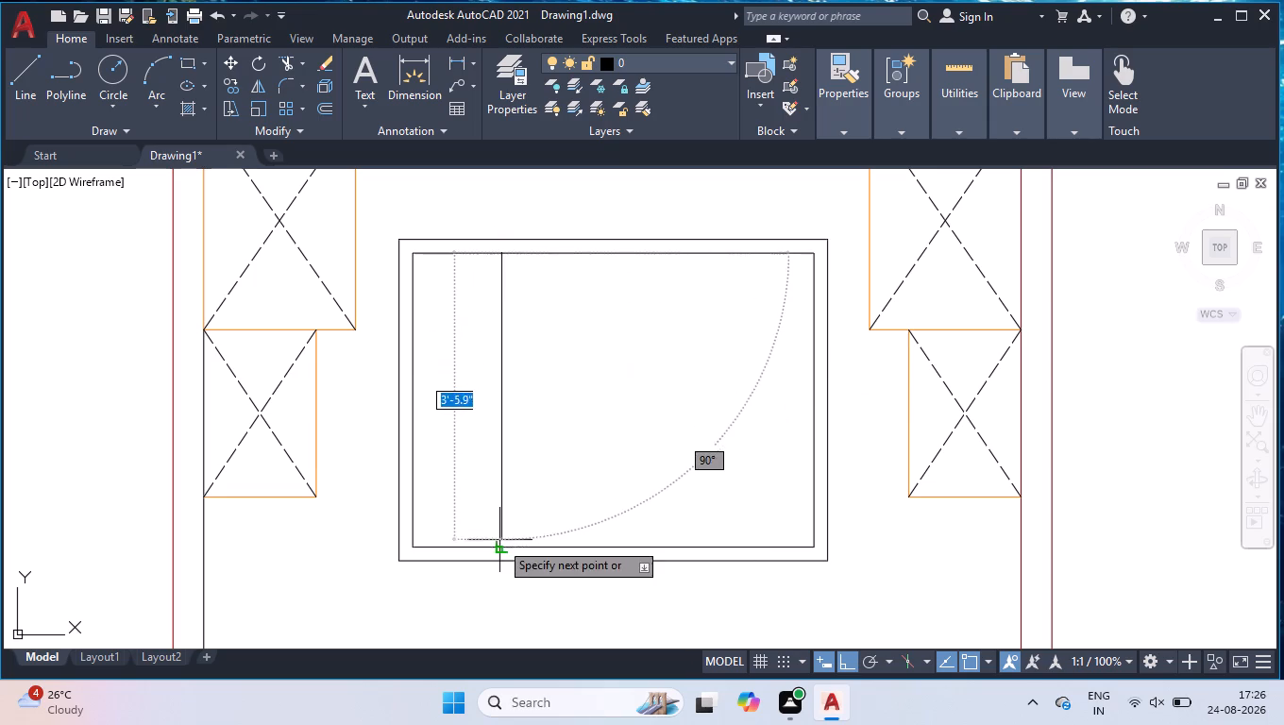
left_click(501, 547)
key("space")
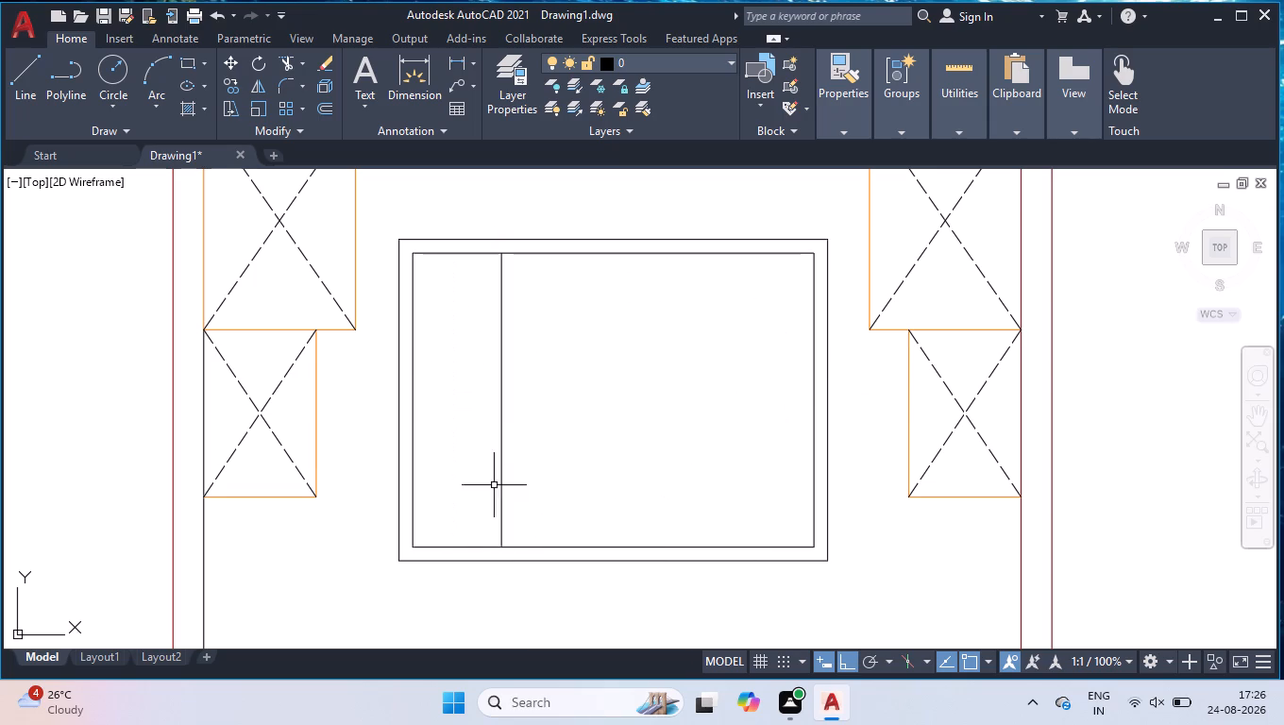
Offset the new vertical line inside the central frame 2" to the right.
key("o")
type("FF")
key("Return")
key("2")
key("Return")
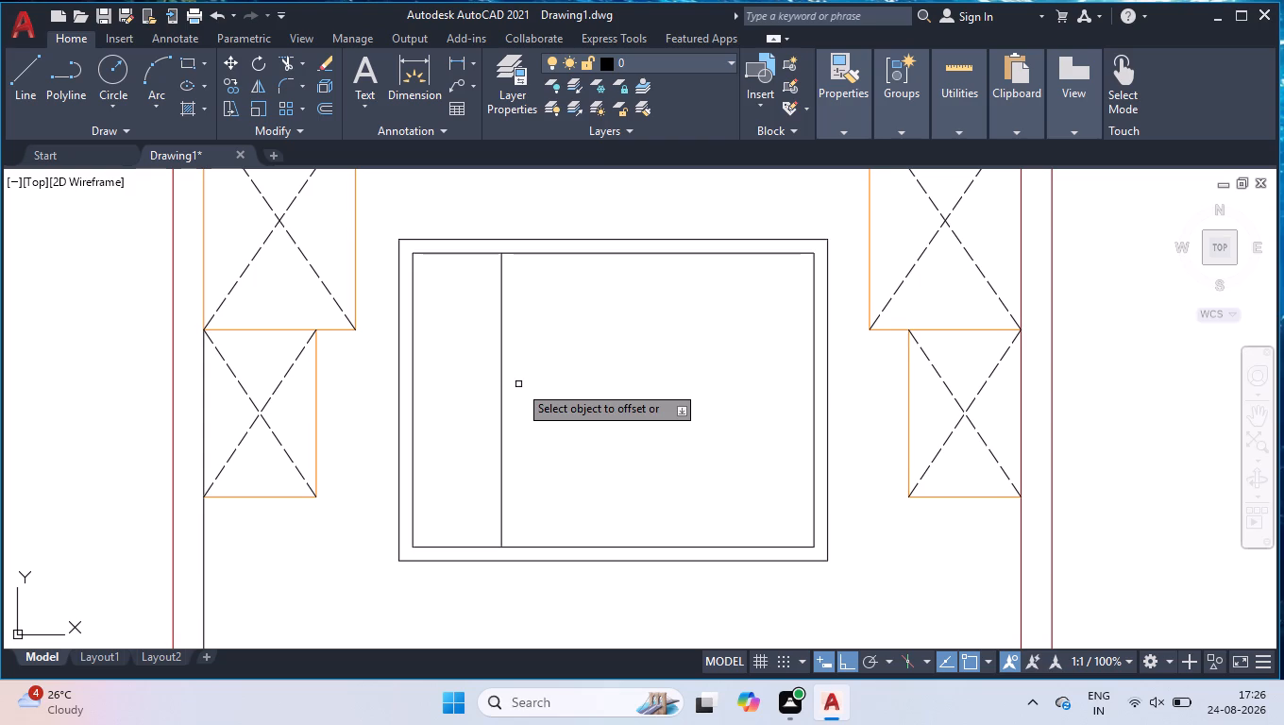
left_click(502, 375)
left_click(613, 383)
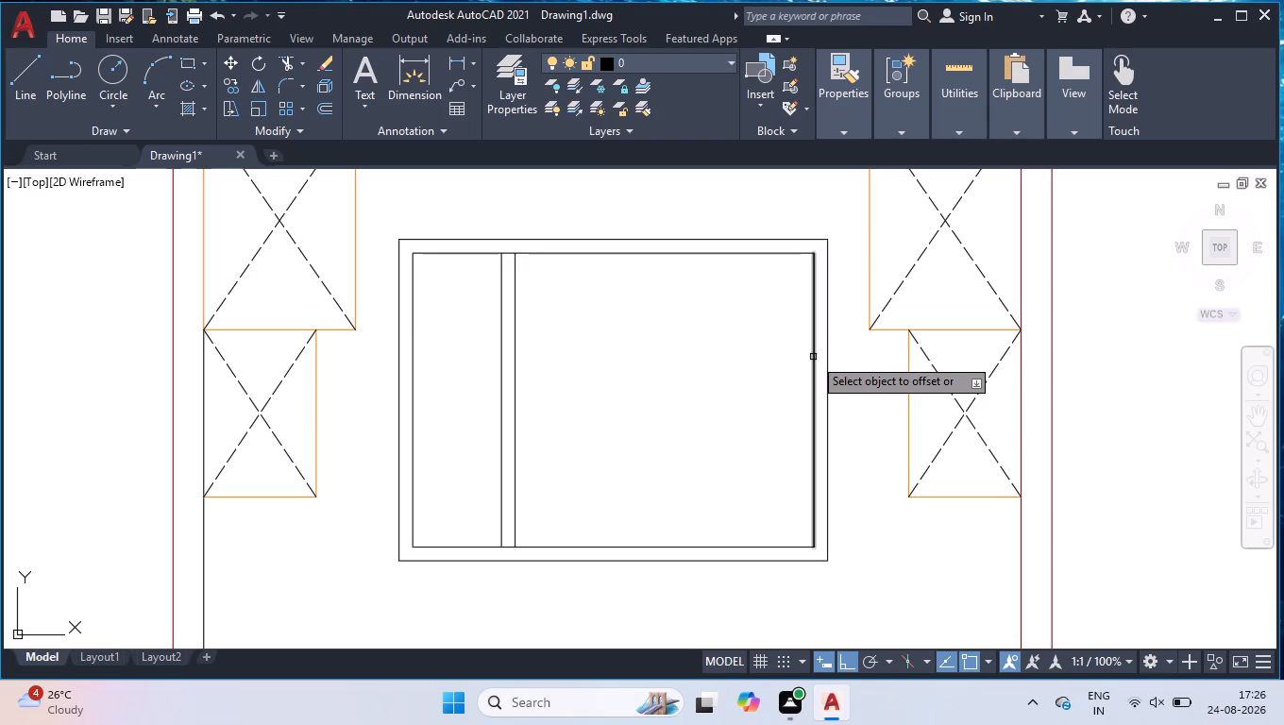
key("space")
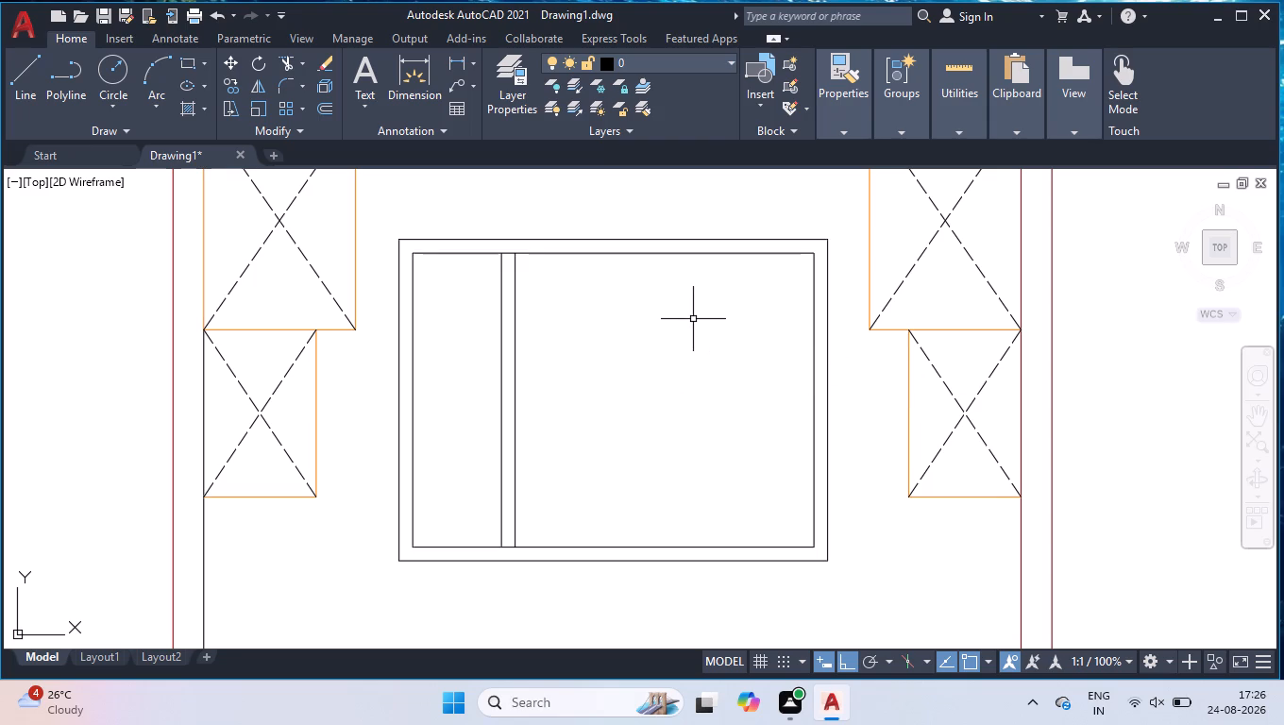
Draw a vertical line inside the central frame near its right side, from the inner top edge perpendicular to the bottom edge.
key("l")
key("Return")
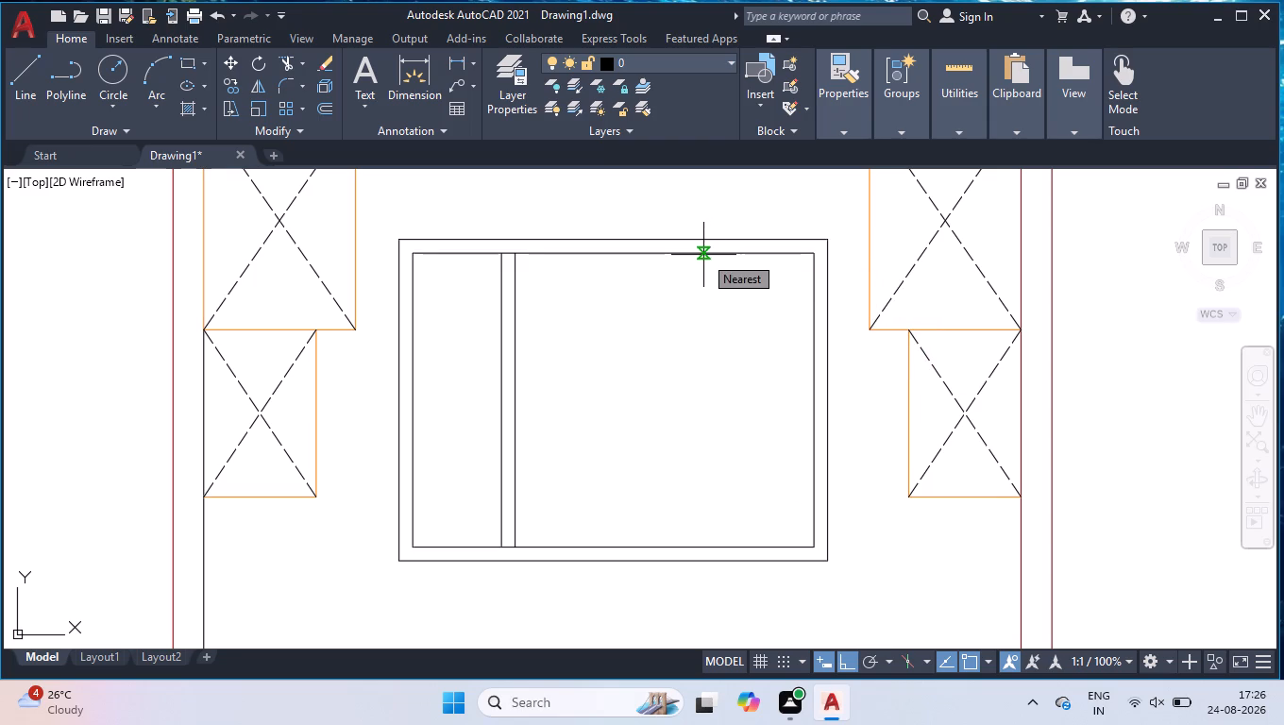
left_click(703, 255)
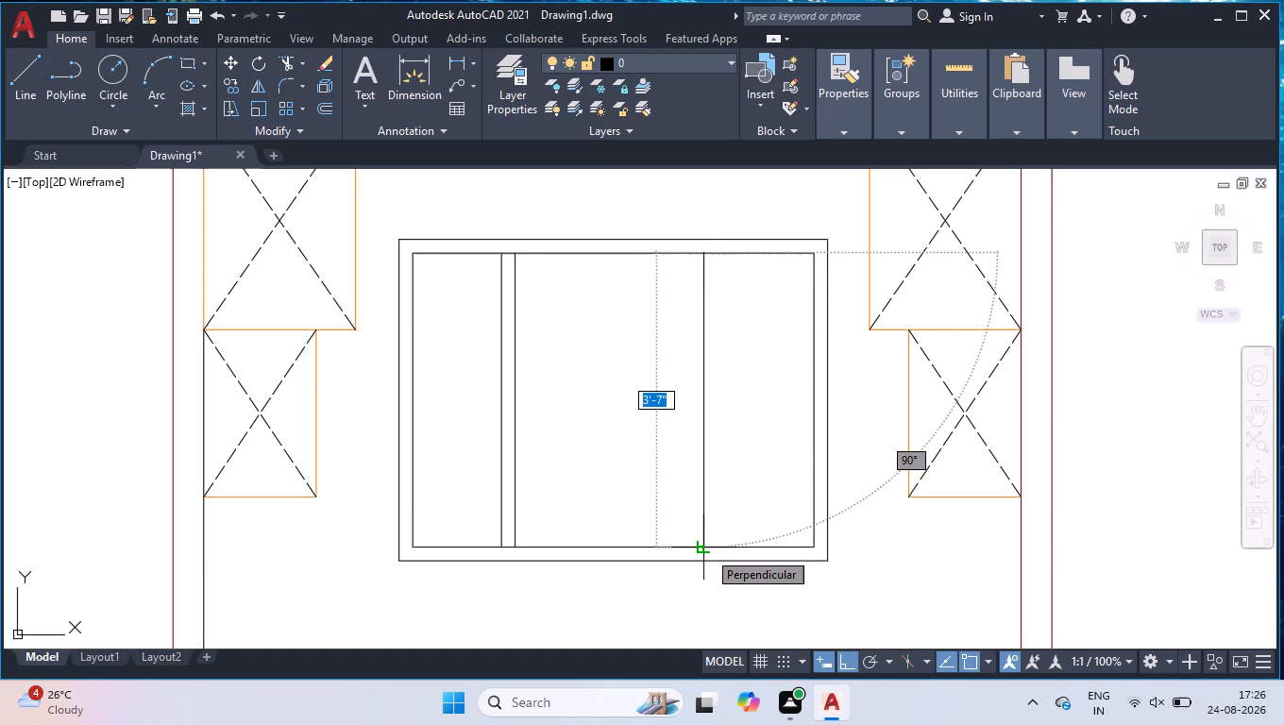
left_click(707, 550)
key("space")
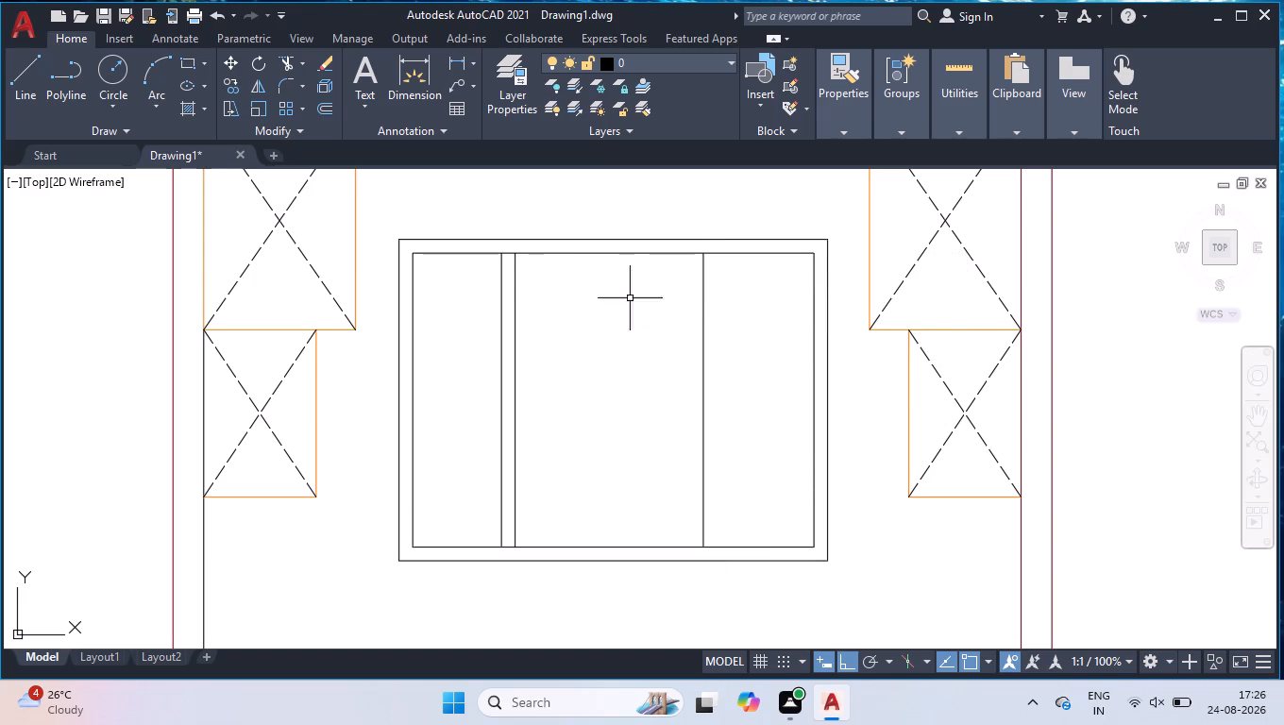
key("space")
key("space")
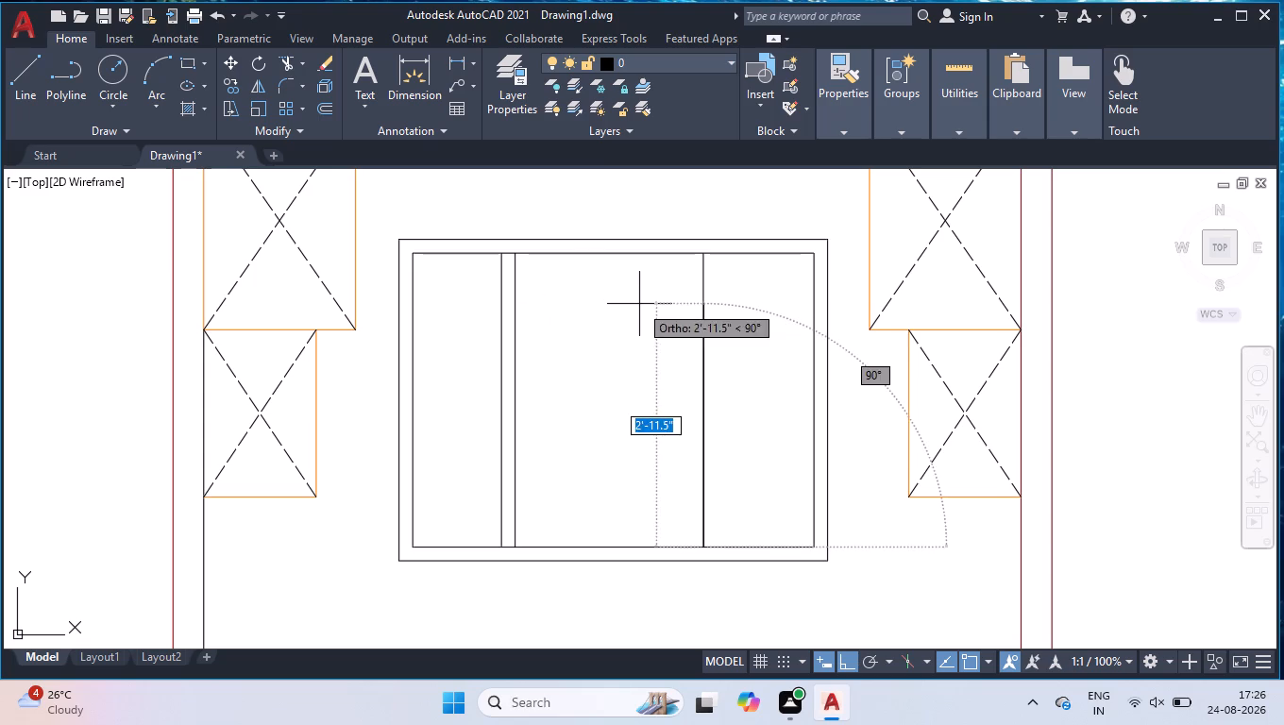
key("space")
Offset the new right-hand vertical line inside the central frame 2" to the left.
type("OFF")
key("Return")
key("2")
key("Return")
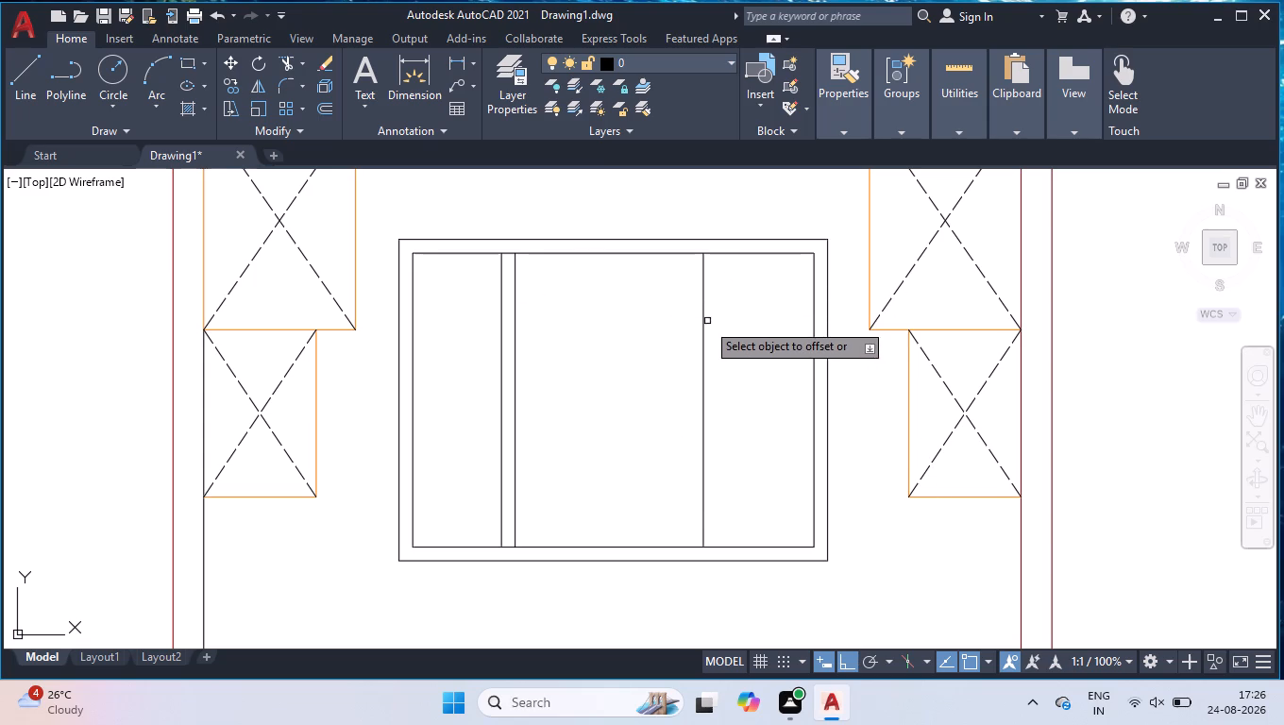
left_click(704, 320)
left_click(666, 356)
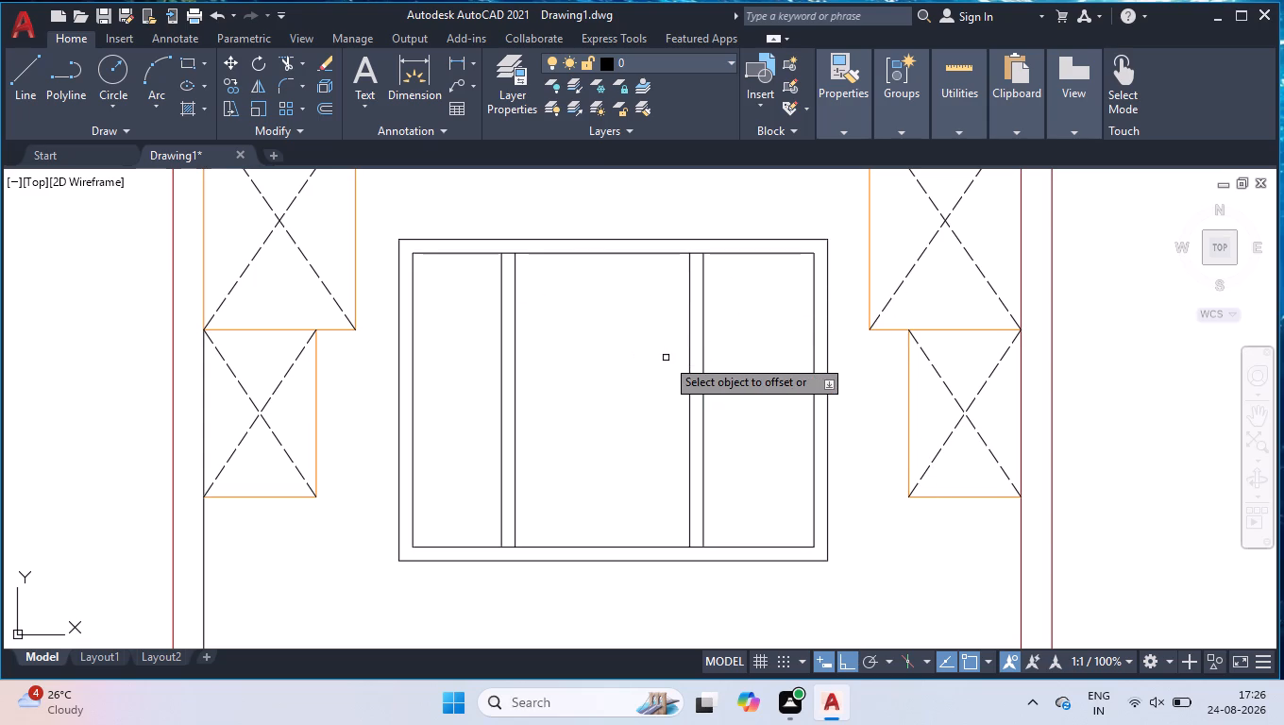
key("Return")
Trim the inner frame's top and bottom edges between both pairs of vertical divider lines.
type("TR")
key("Return")
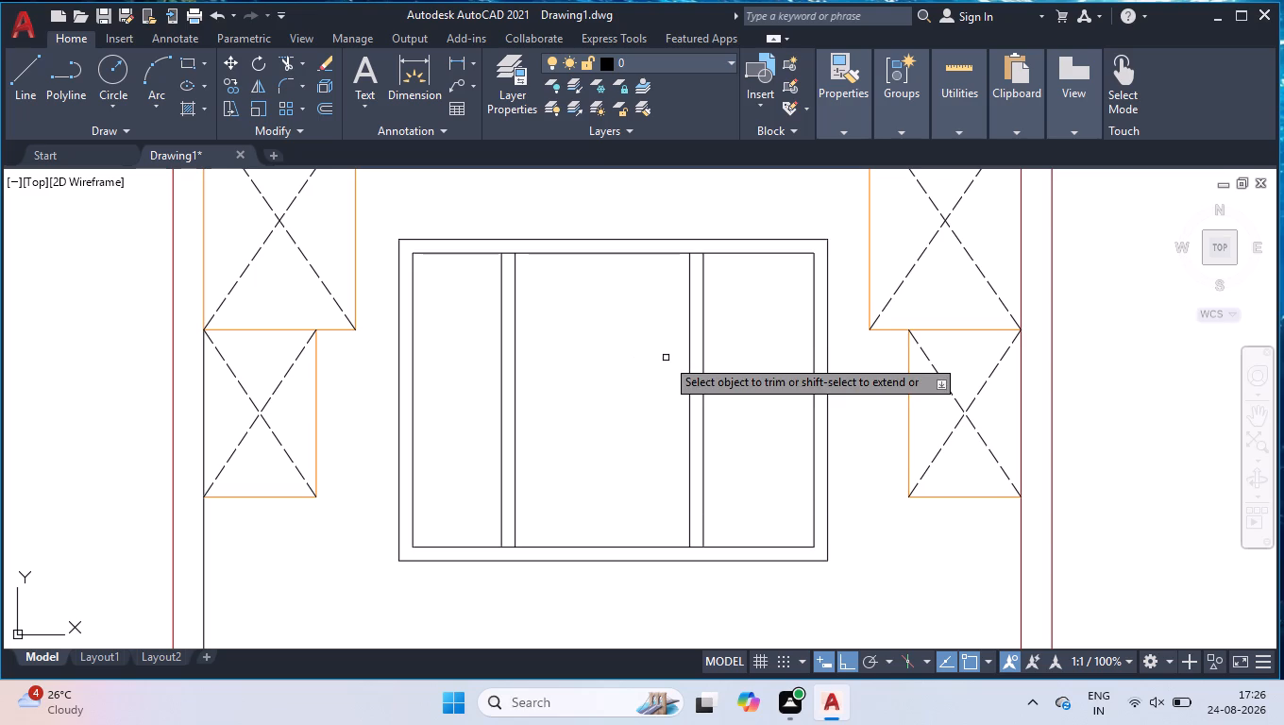
left_click(510, 254)
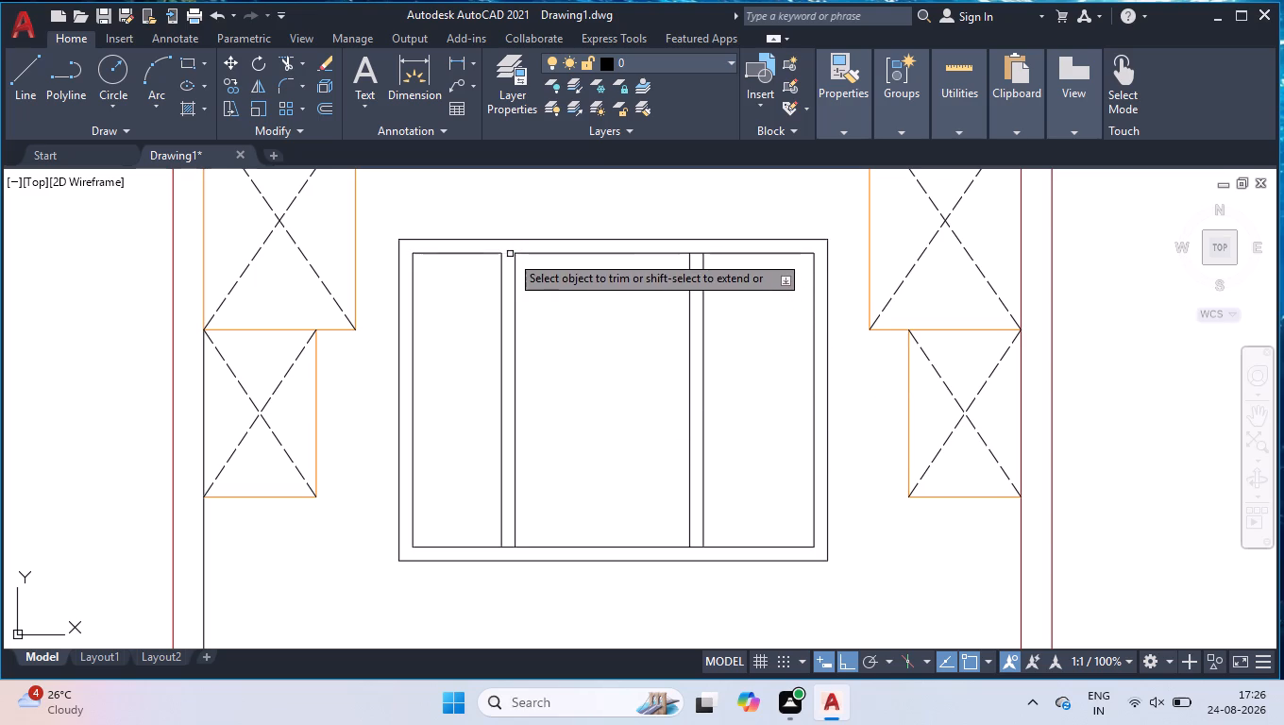
left_click(696, 254)
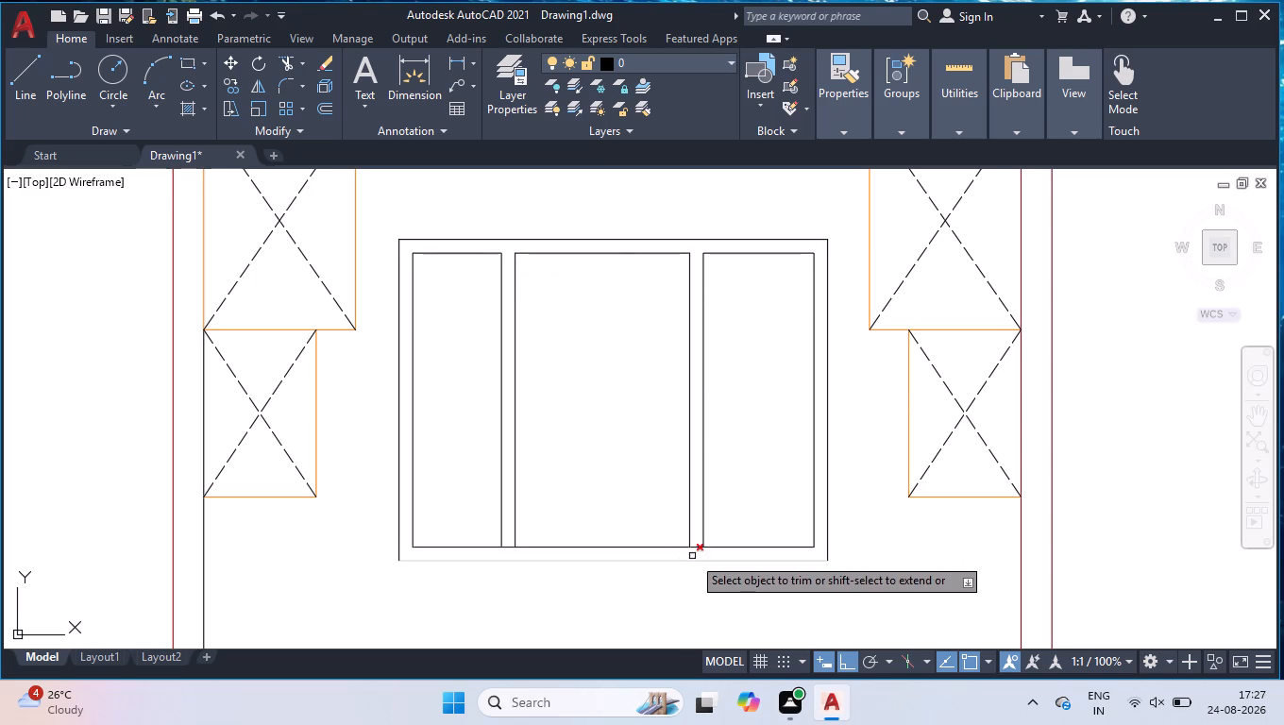
left_click(695, 548)
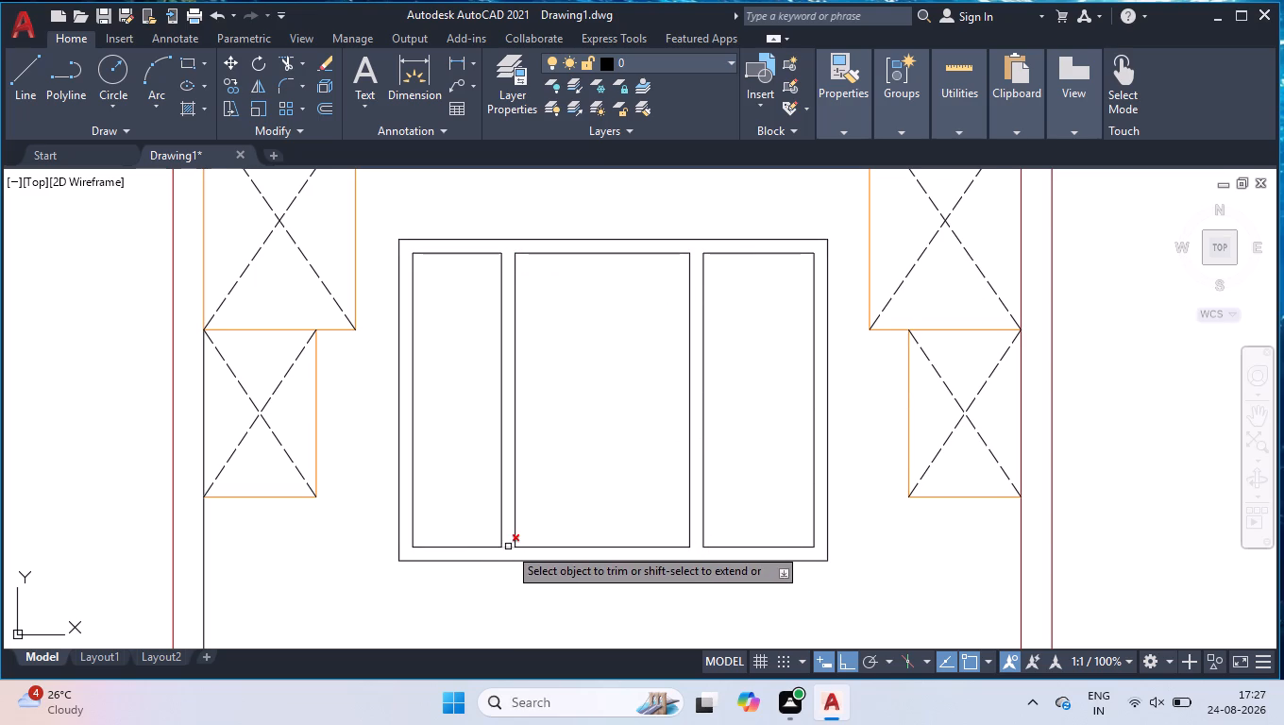
left_click(508, 547)
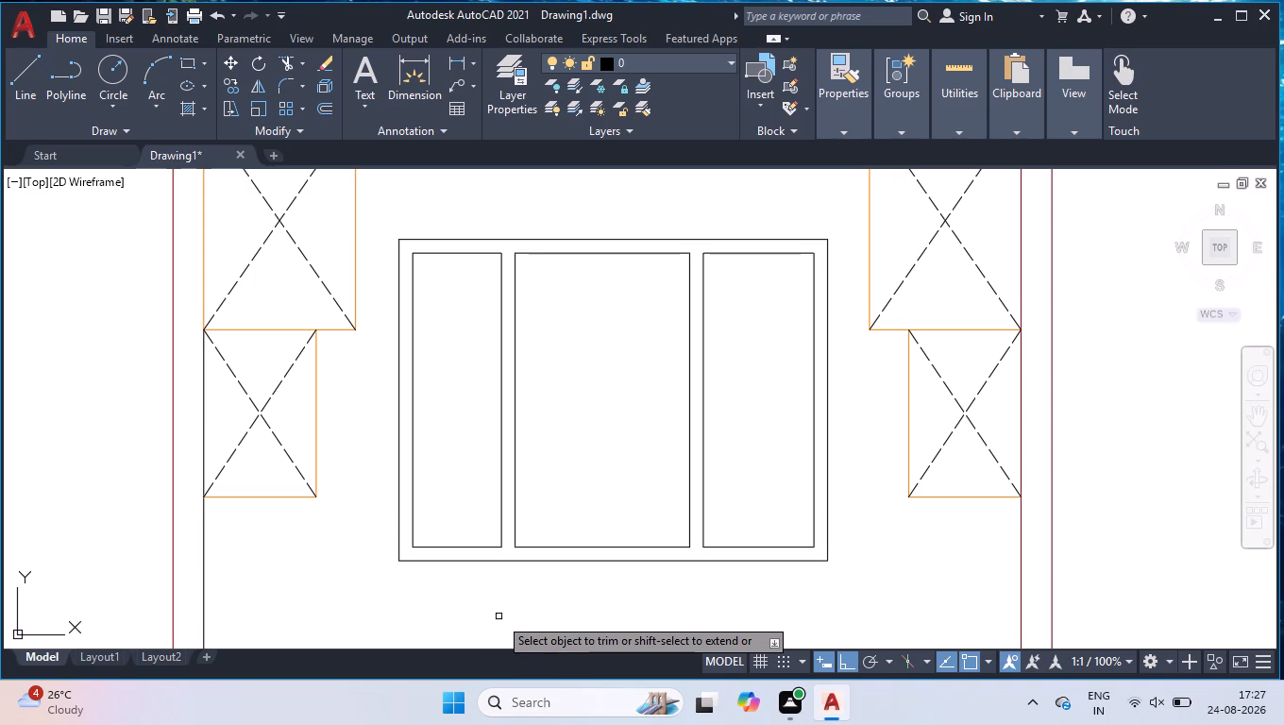
key("Return")
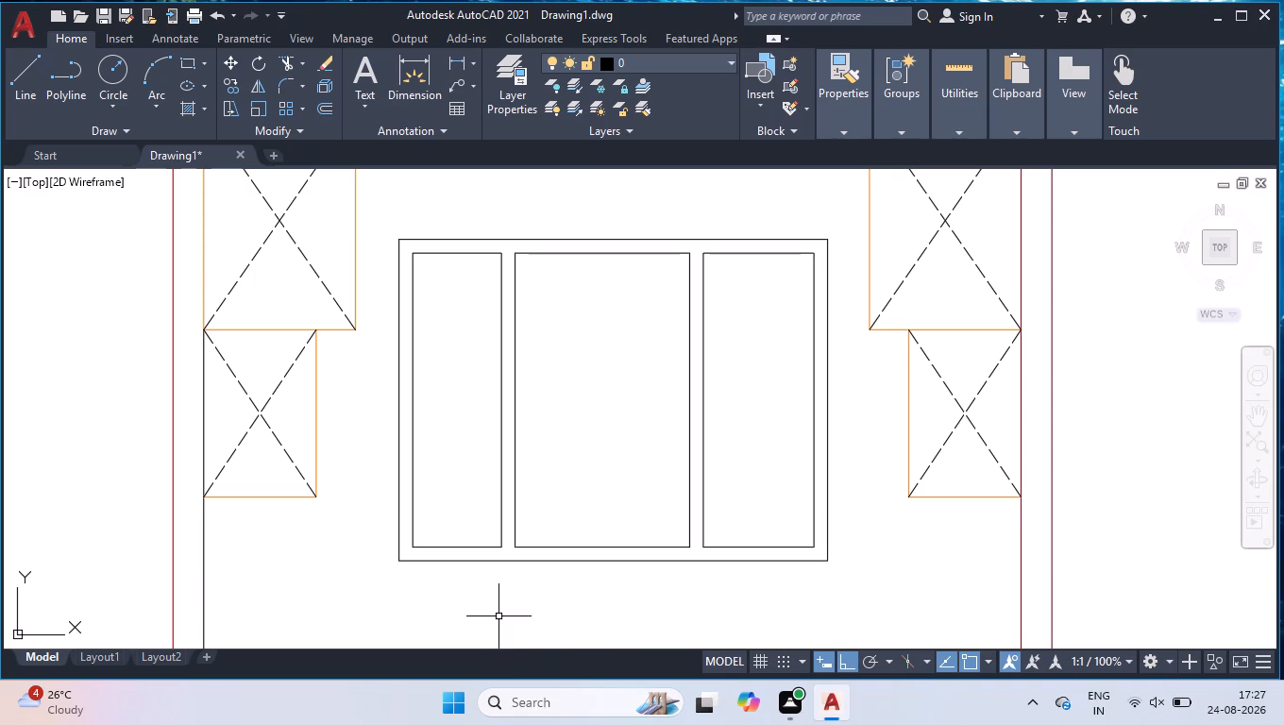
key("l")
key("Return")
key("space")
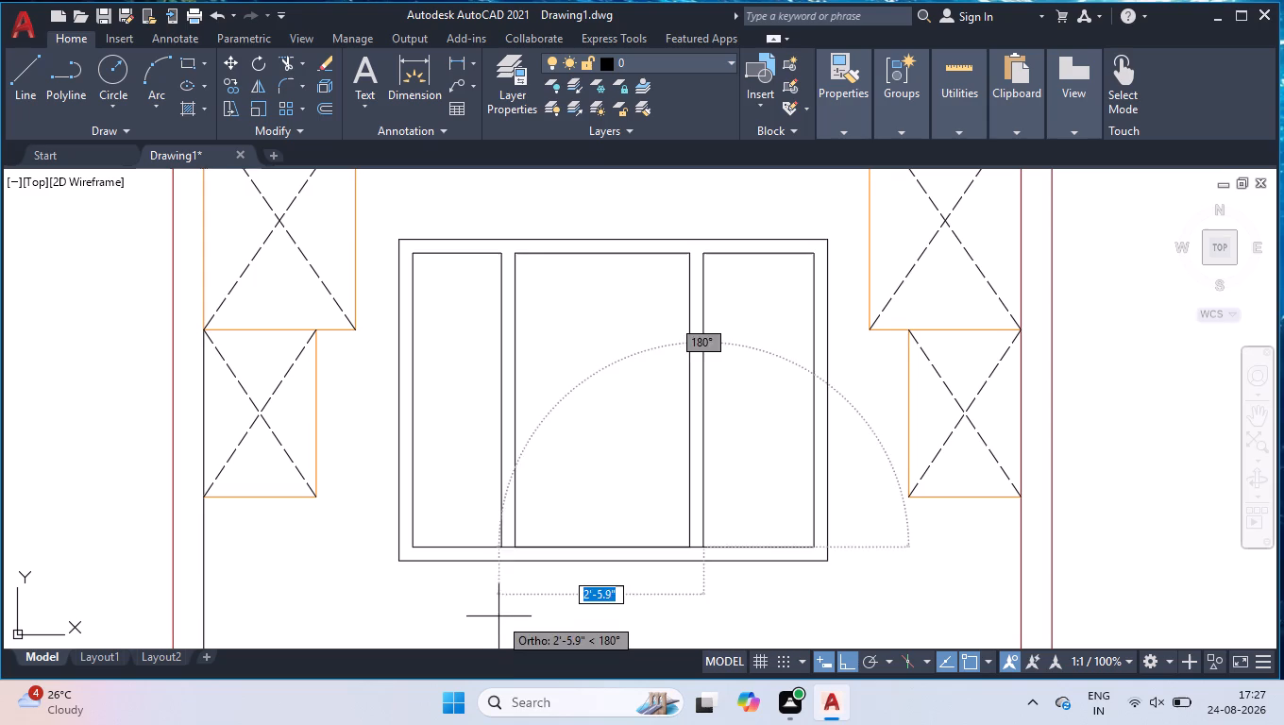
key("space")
Check the right compartment's width by previewing a linear dimension across its top edge, without placing it.
type("DLI")
key("Return")
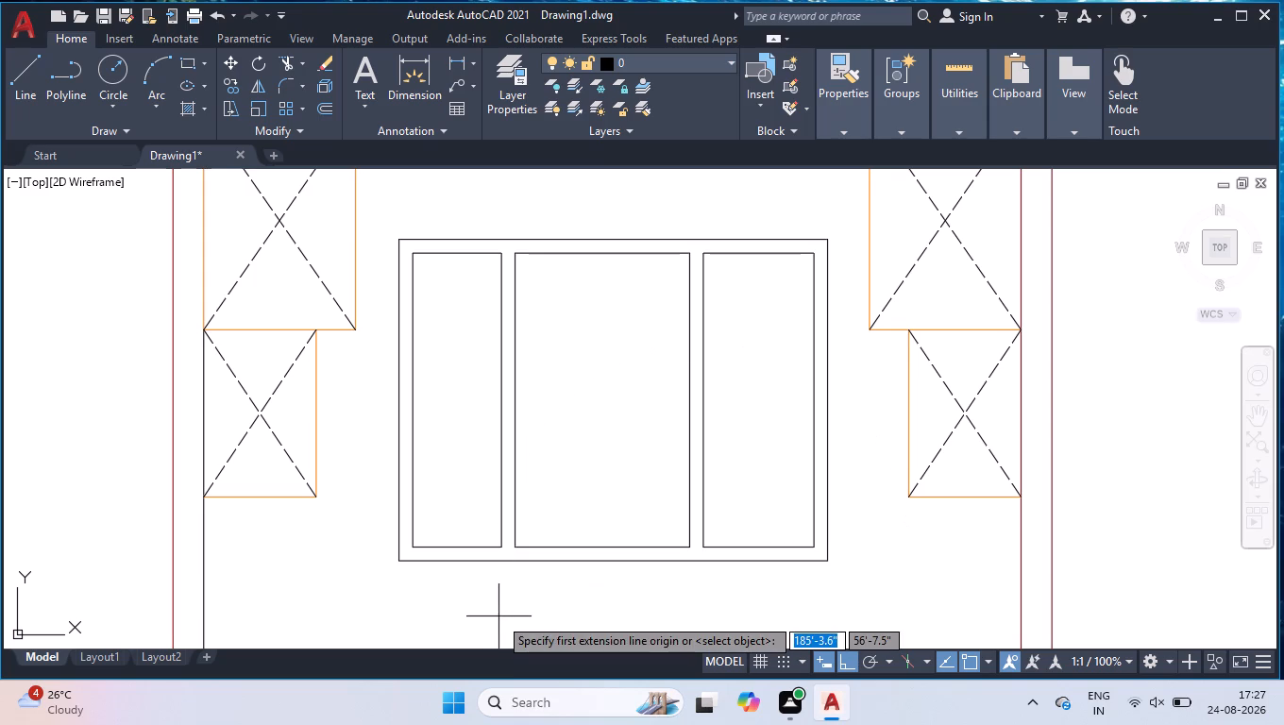
left_click(708, 254)
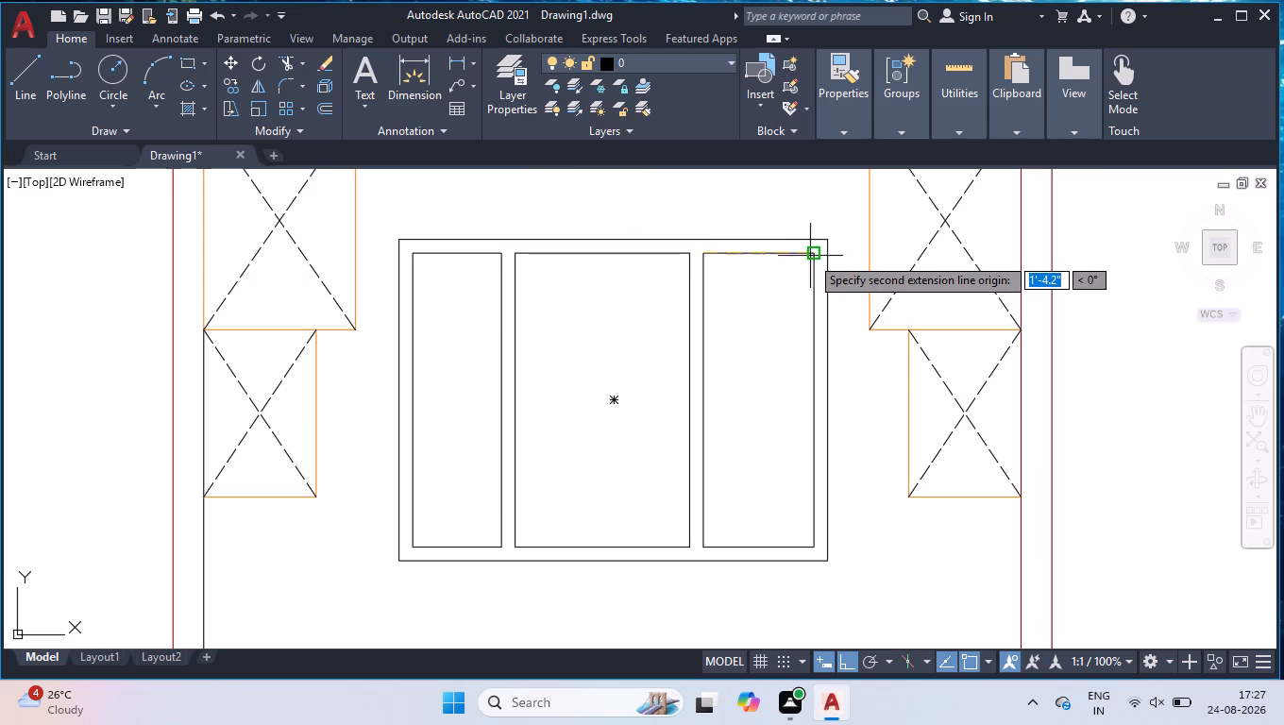
left_click(810, 256)
key("space")
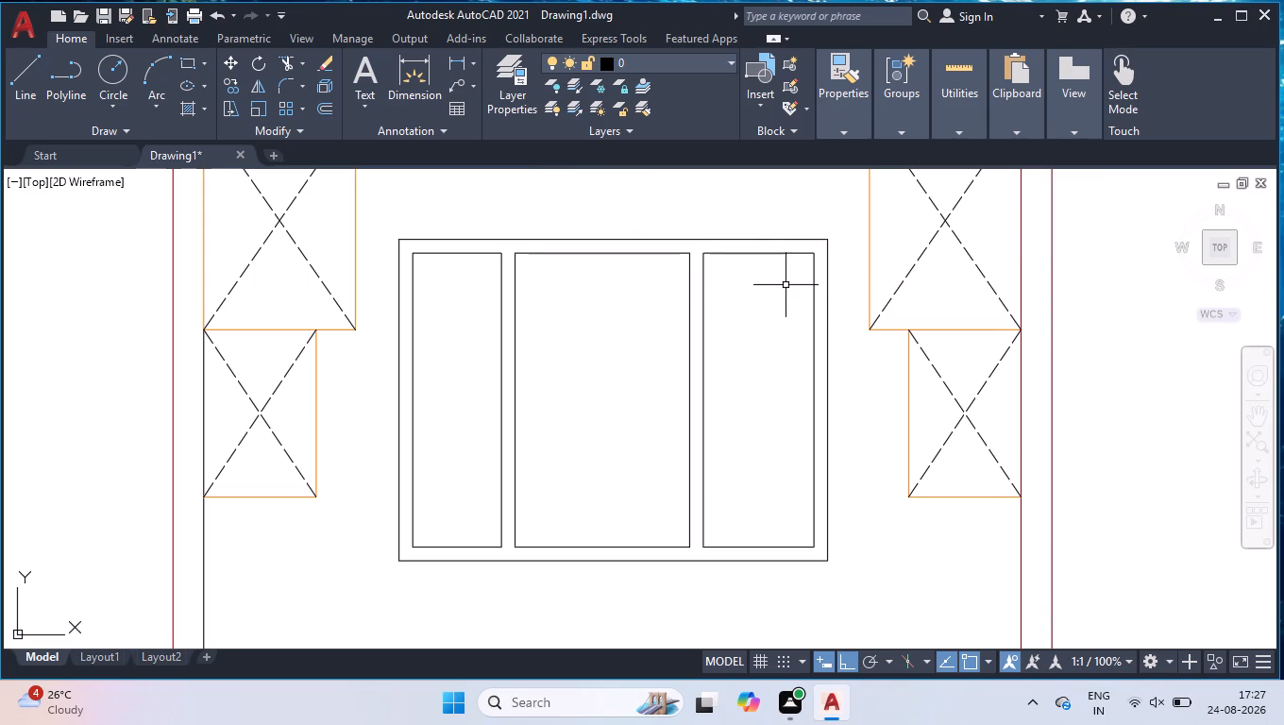
Draw a line from the right compartment's top-left corner 1'4.25" down its left edge and across perpendicular to its right edge.
key("l")
key("Return")
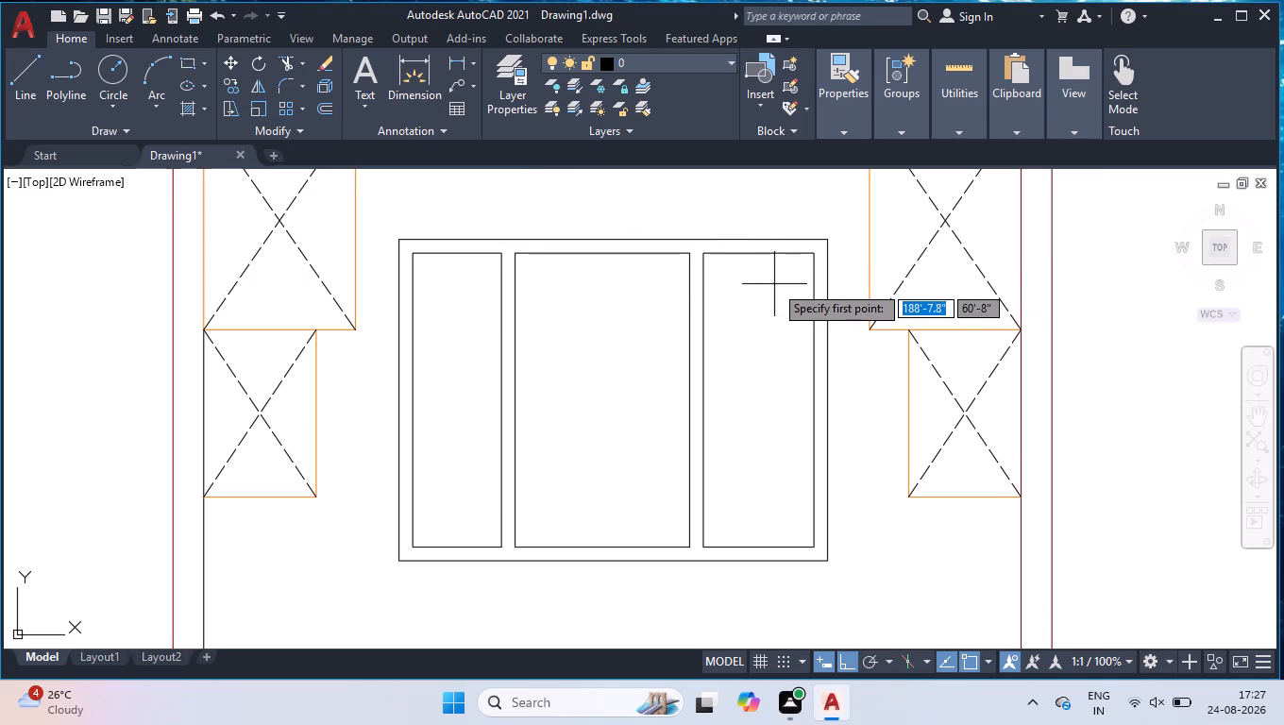
left_click(701, 257)
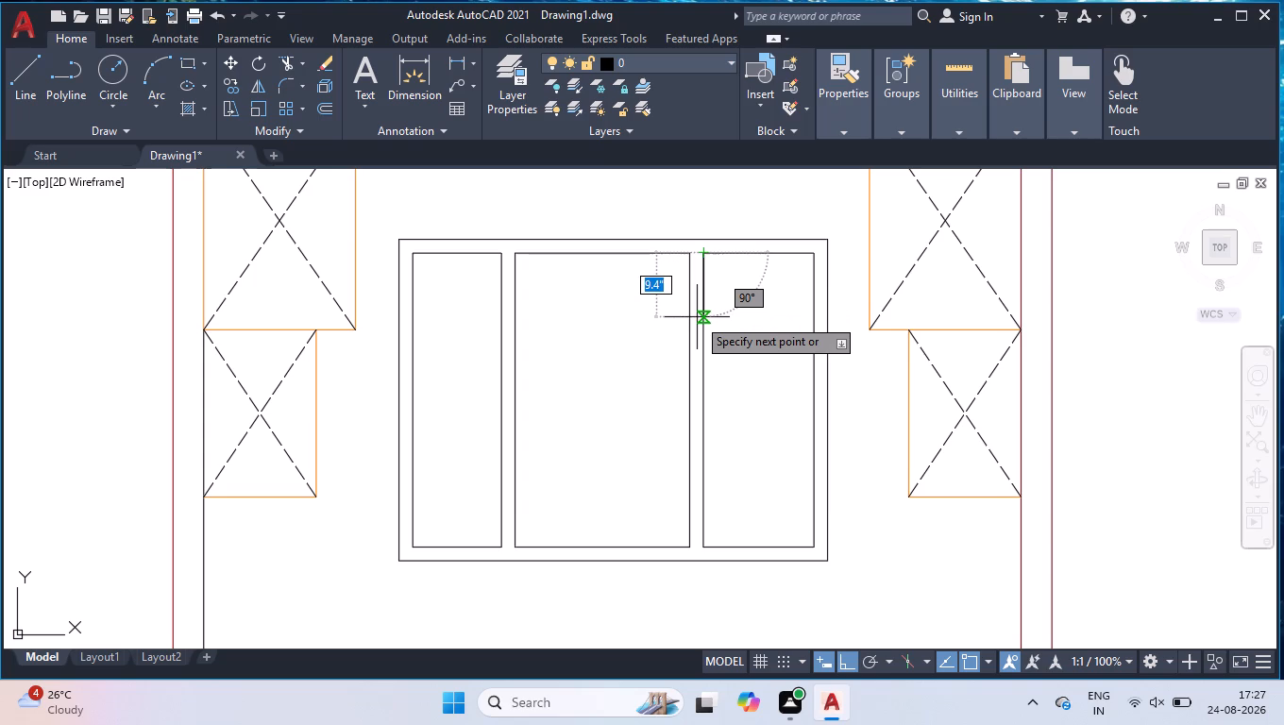
key("1")
key("apostrophe")
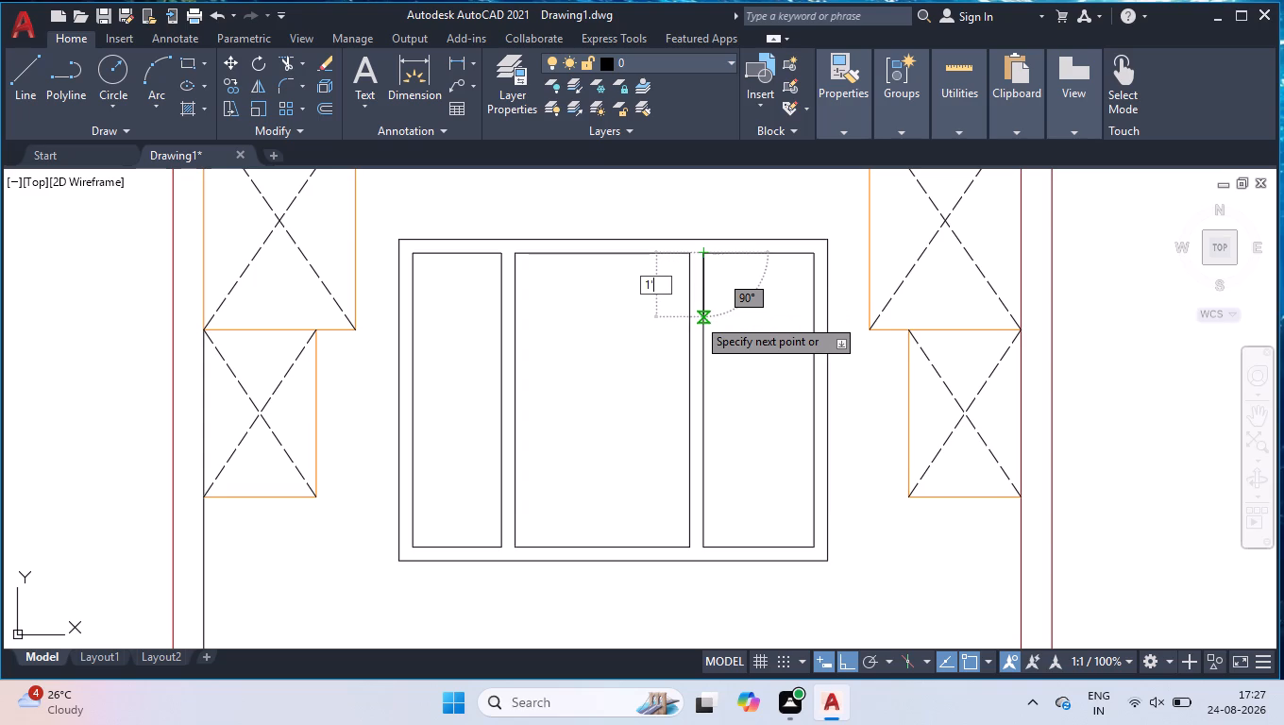
type("4.25")
key("Return")
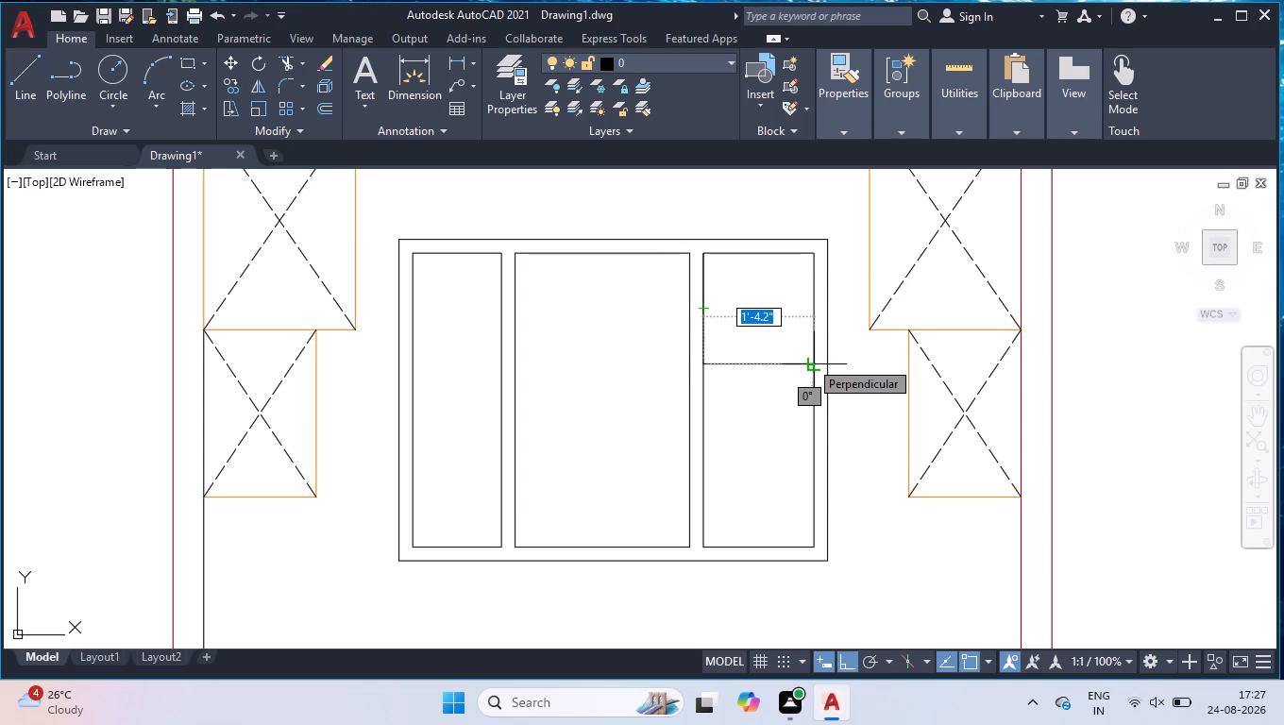
left_click(809, 360)
key("space")
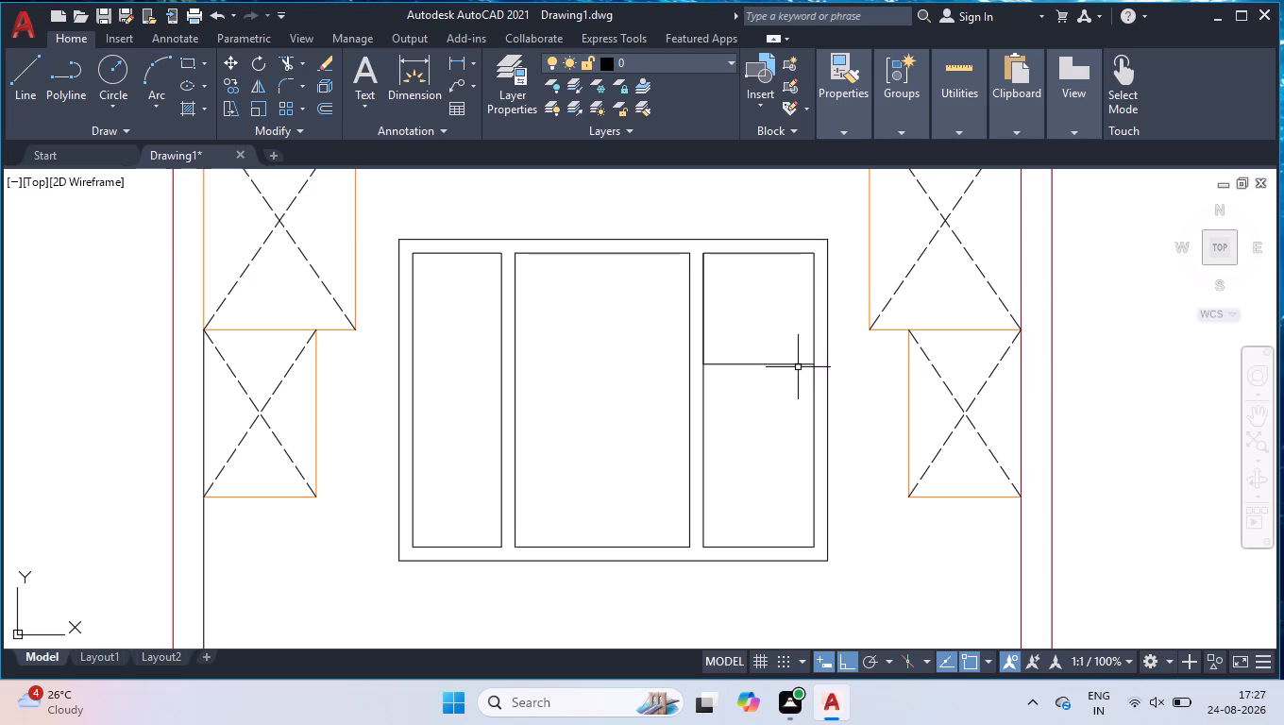
Offset the right compartment's new horizontal line 2" downward.
type("OFF")
key("Return")
key("2")
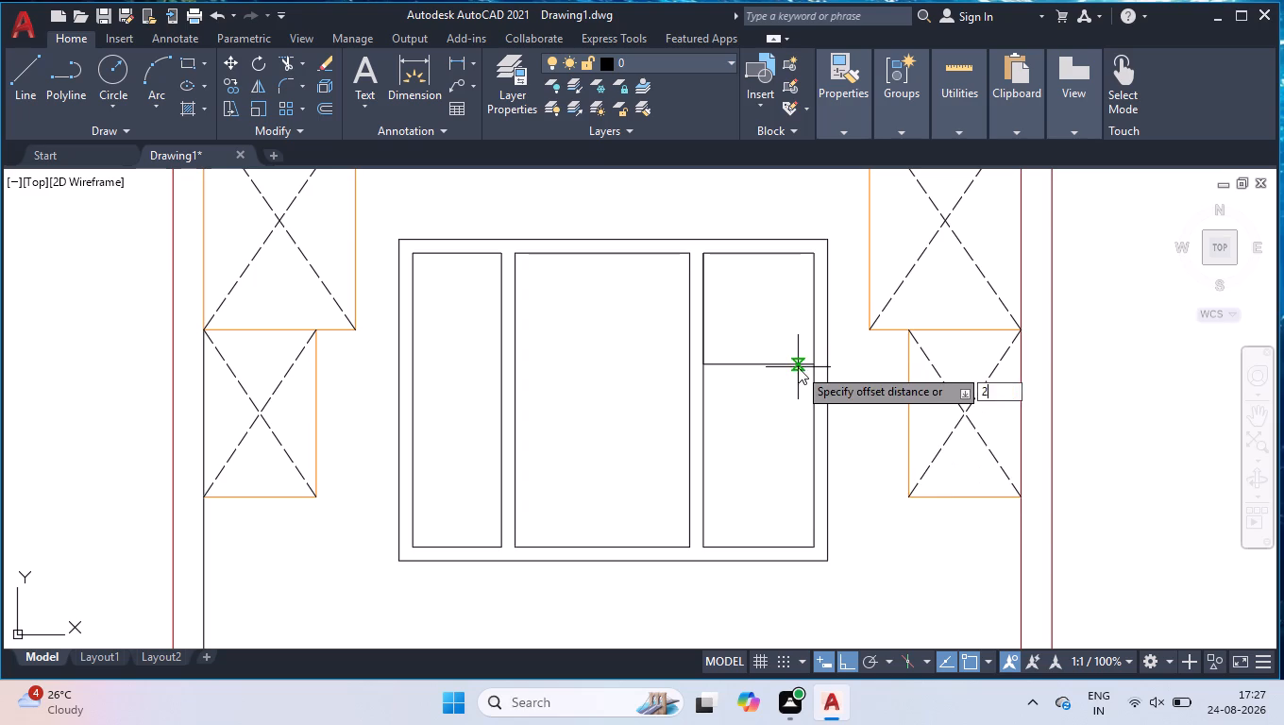
key("Return")
left_click(787, 363)
left_click(778, 382)
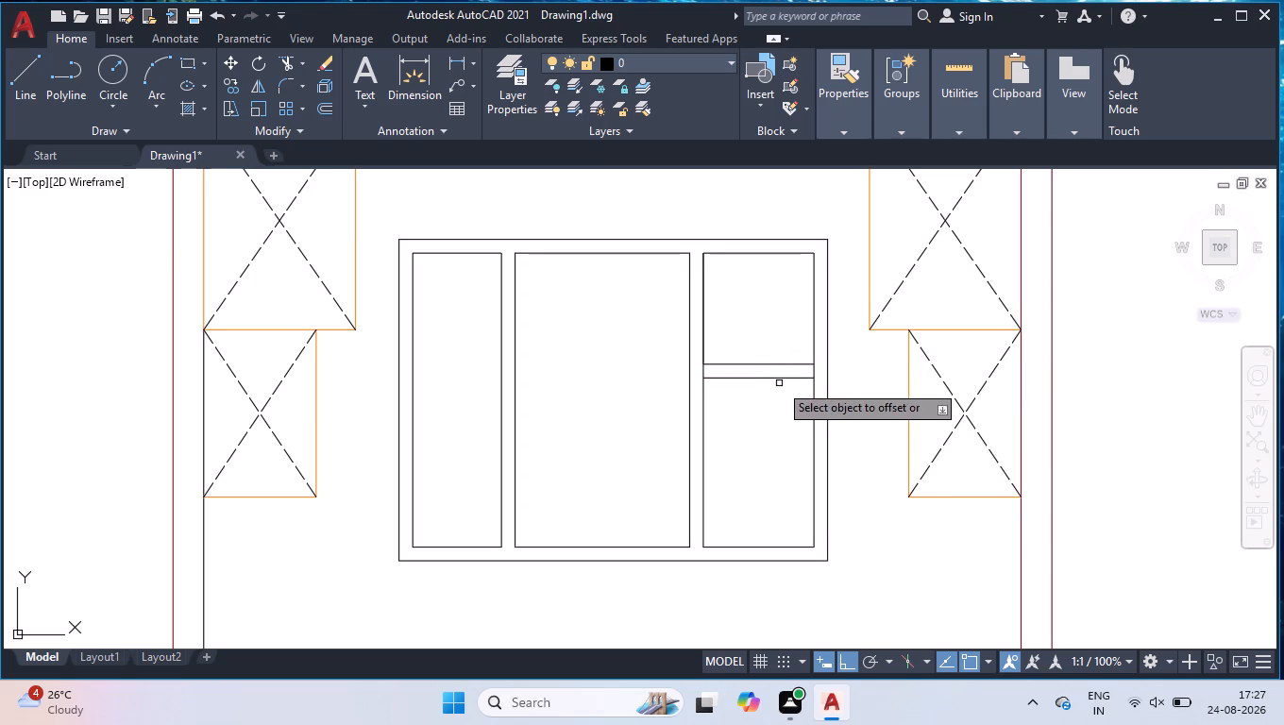
key("Return")
Trim the right compartment's overlapping upper left-edge line and both side edges between the two horizontal divider lines.
key("t")
key("r")
key("Return")
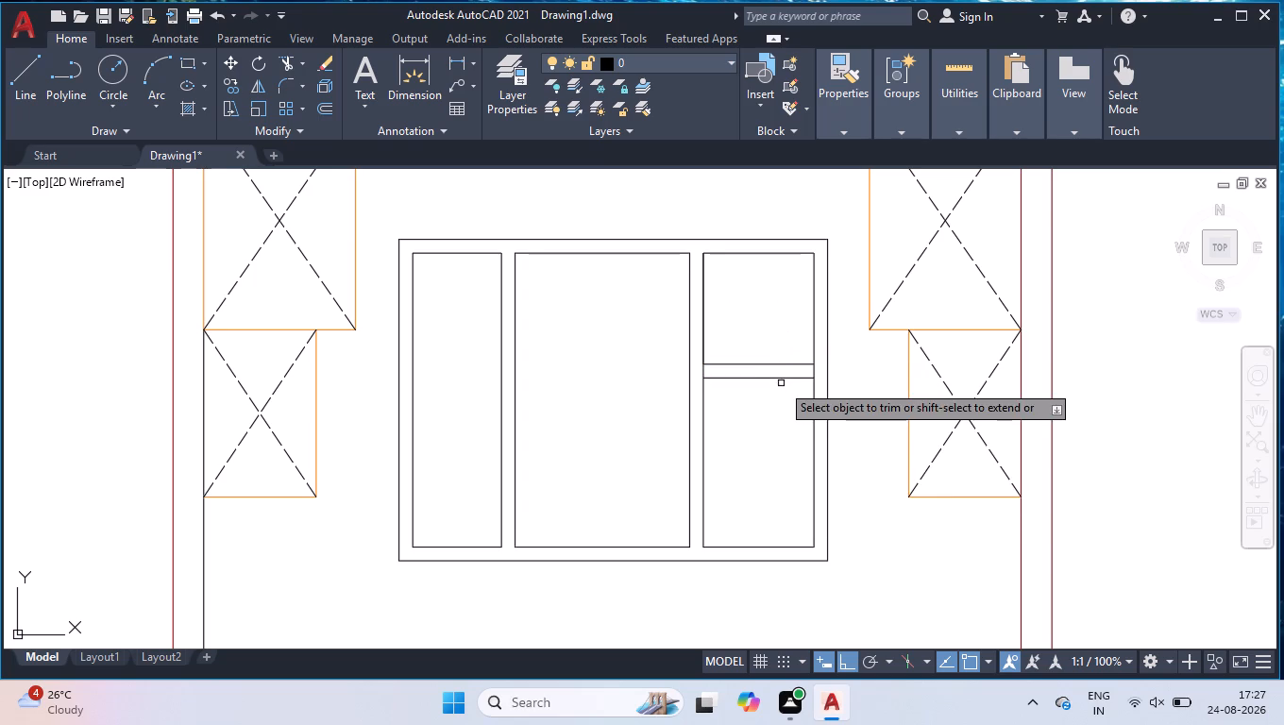
left_click(705, 291)
left_click(705, 374)
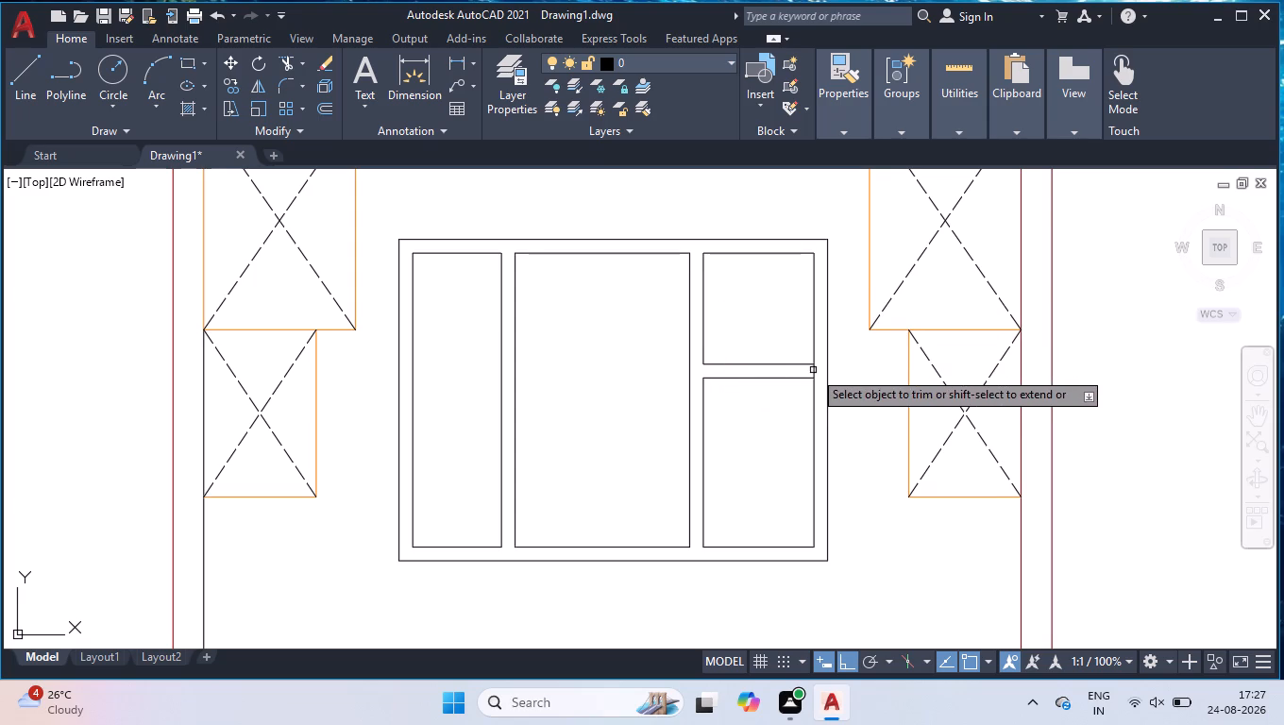
left_click(816, 370)
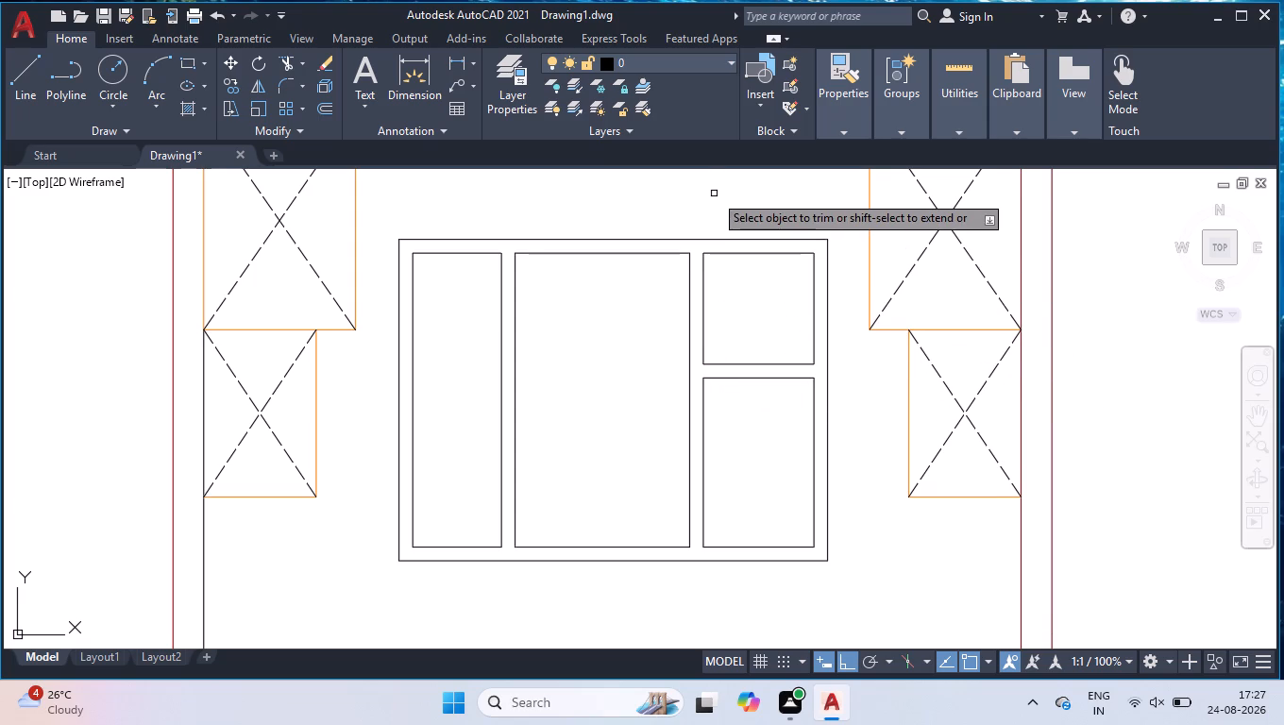
key("Return")
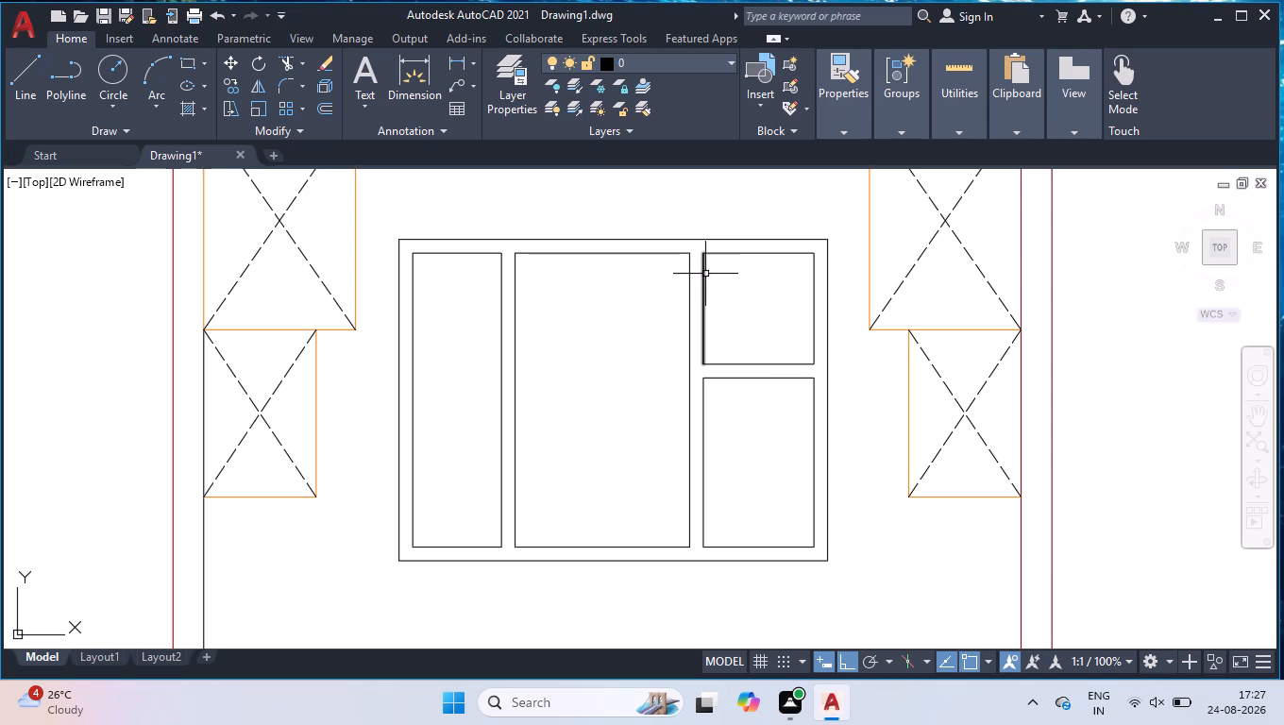
Draw two crossing diagonal lines between opposite corners of the middle compartment.
key("l")
key("Return")
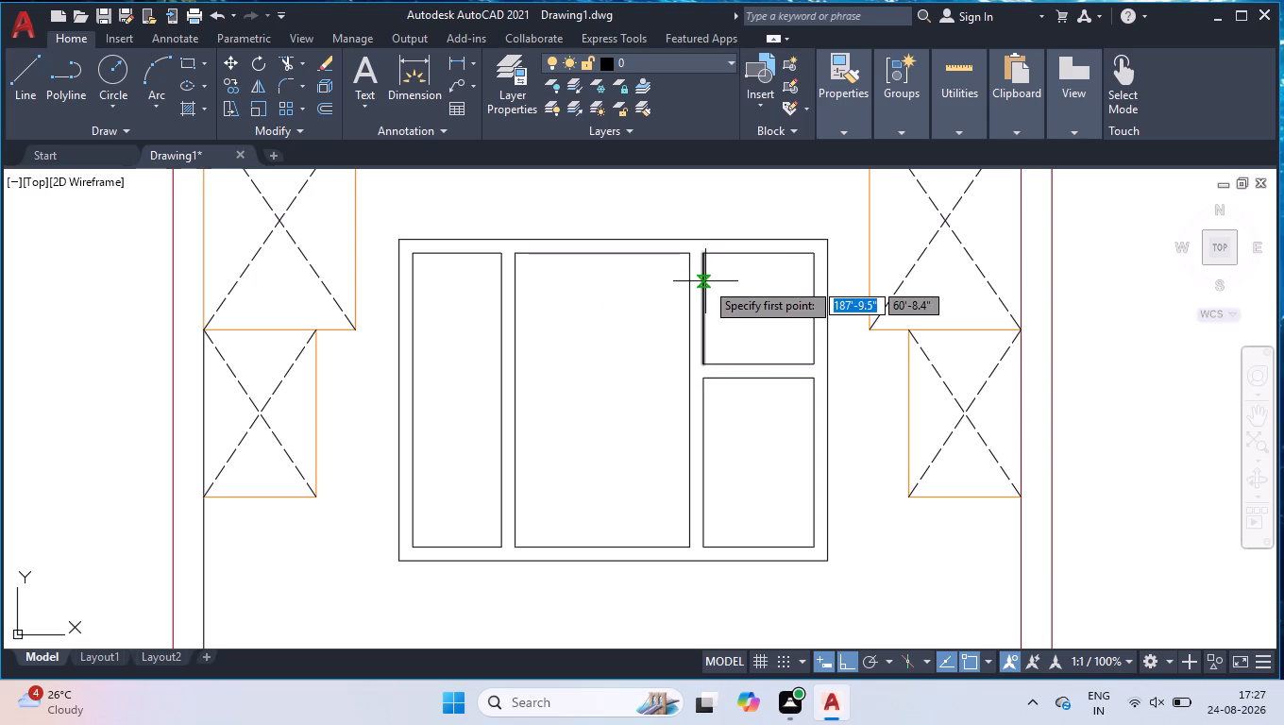
left_click(517, 253)
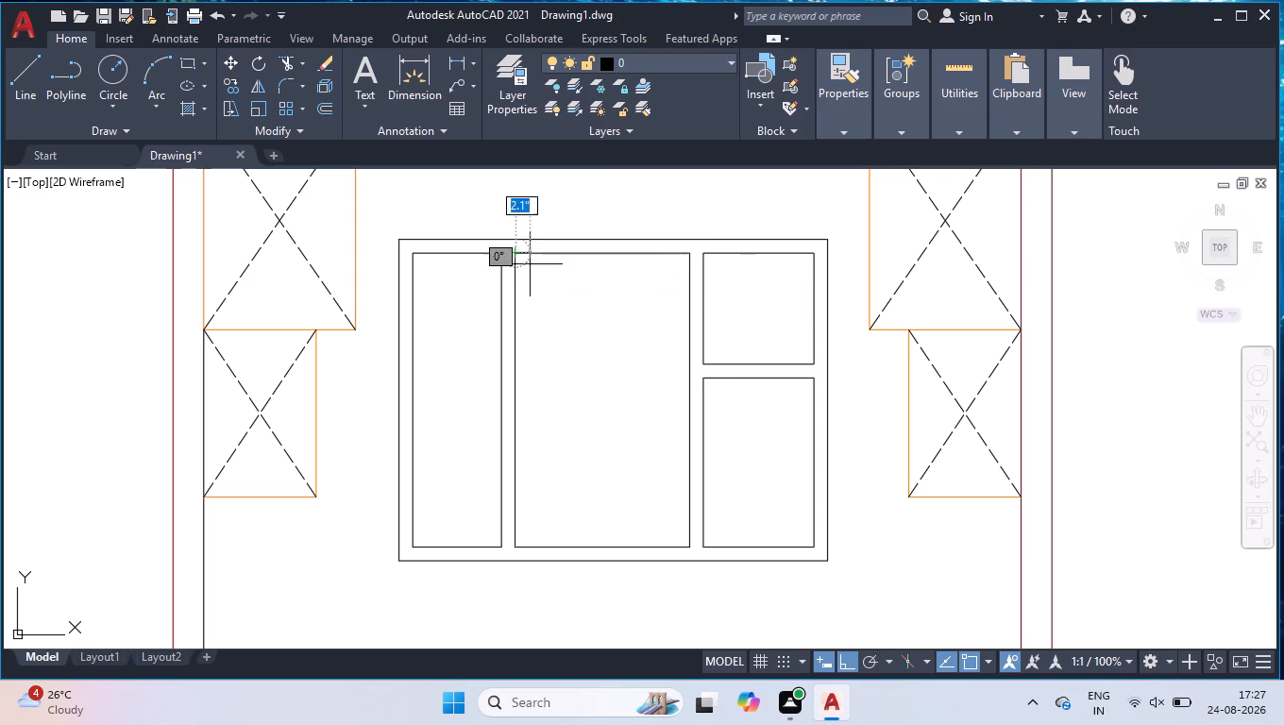
left_click(686, 546)
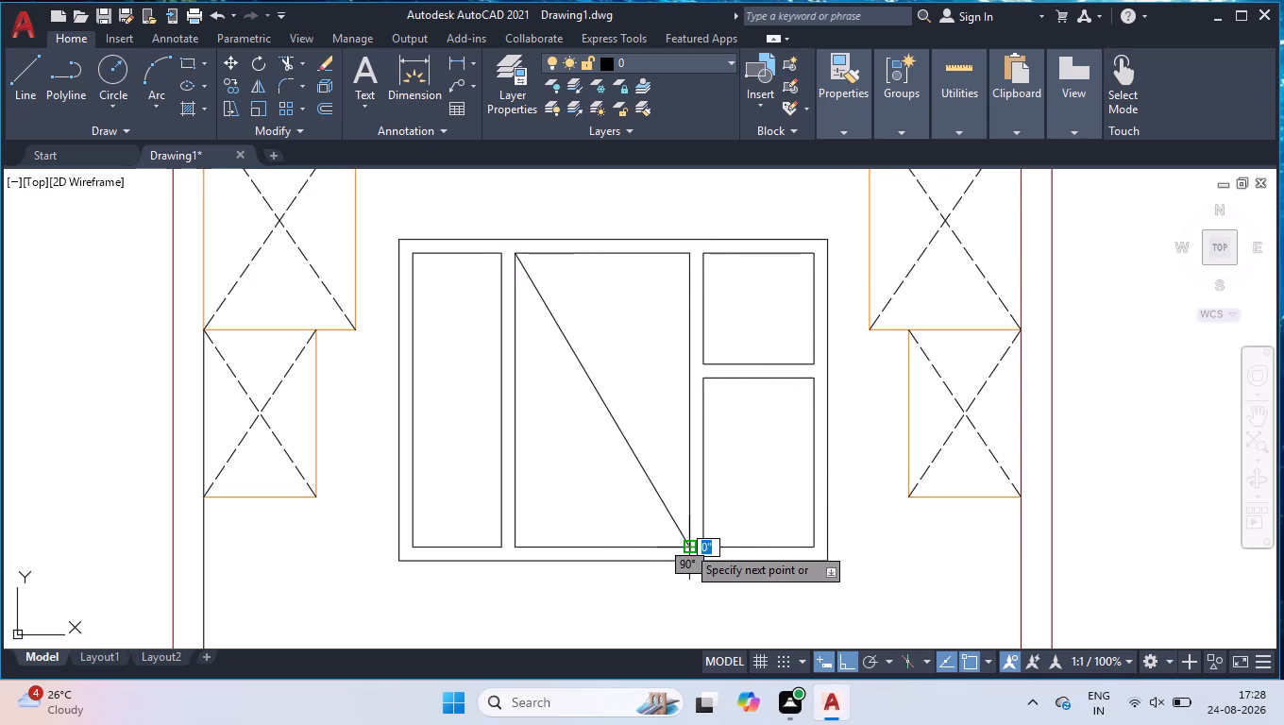
key("space")
key("space")
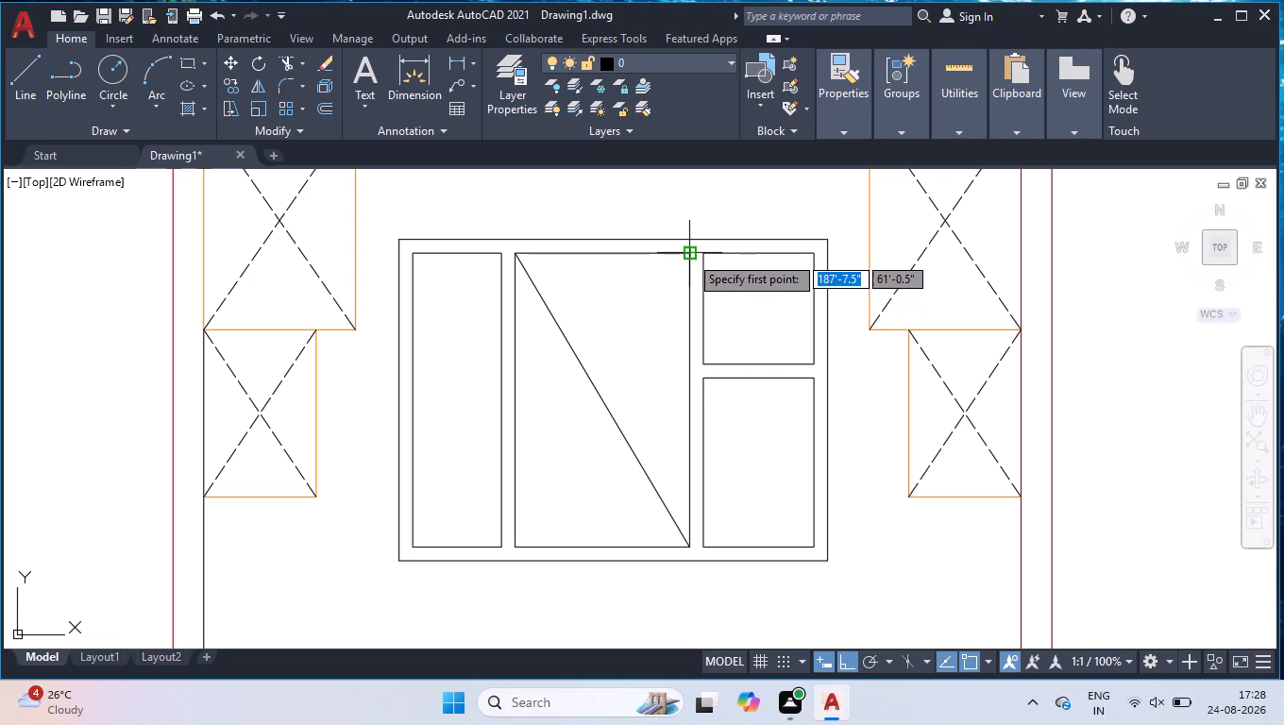
left_click(689, 255)
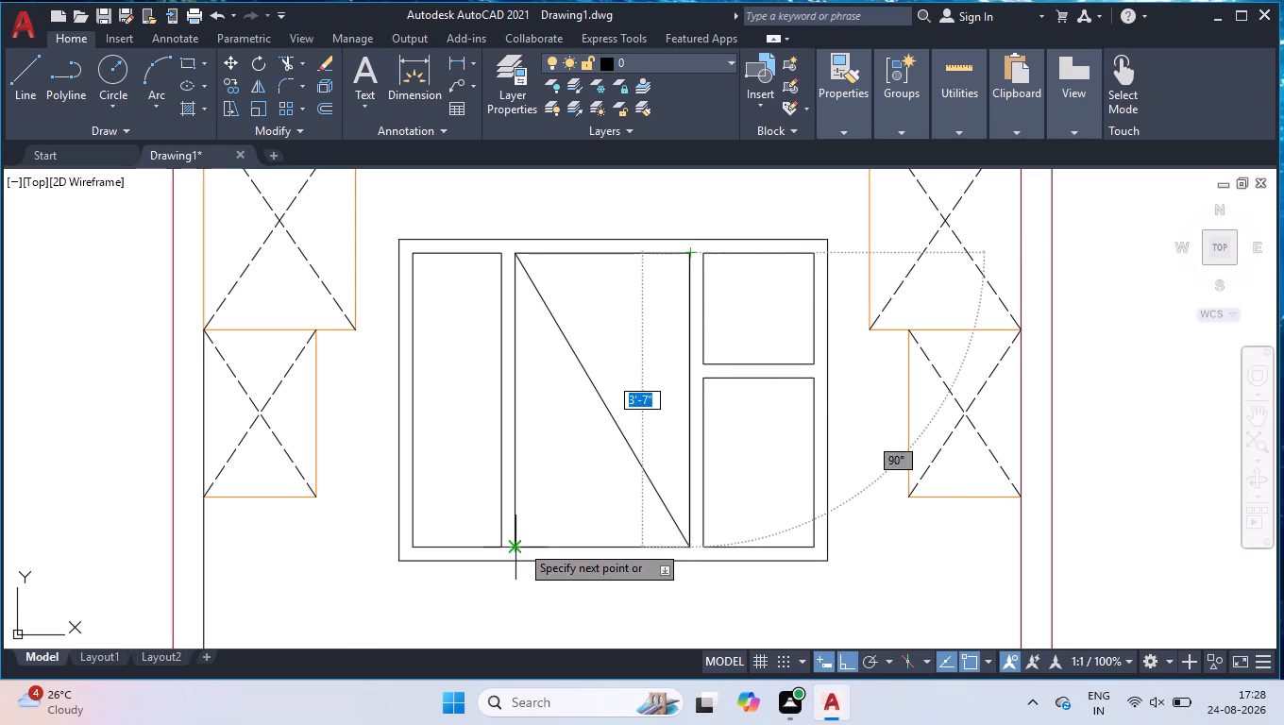
left_click(520, 544)
key("space")
Draw a vertical centre line through the middle compartment from its top-edge midpoint to its bottom edge.
key("space")
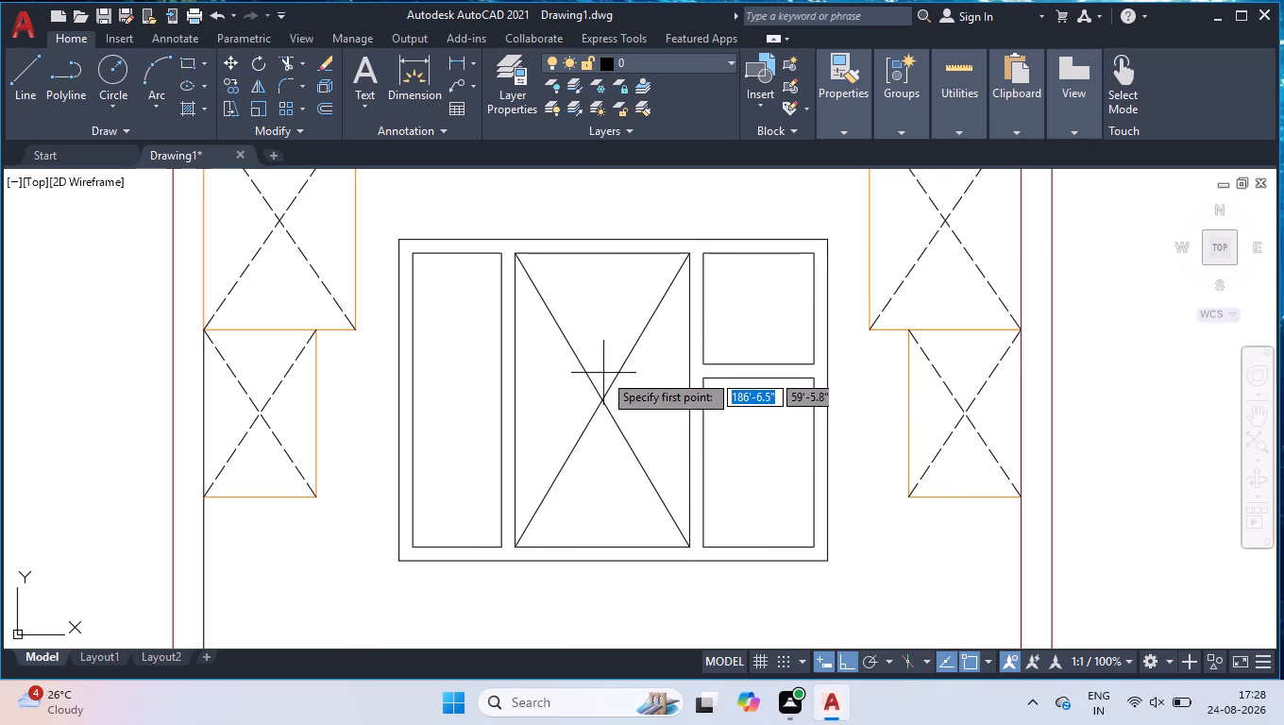
left_click(601, 256)
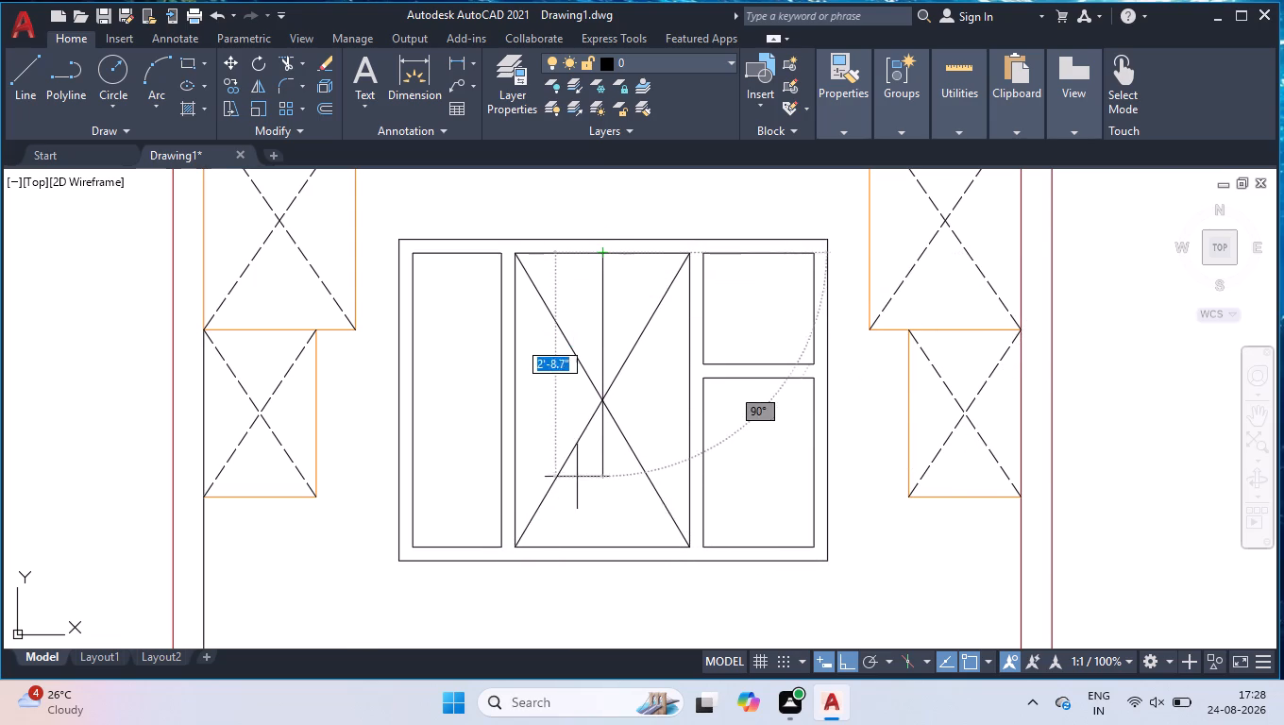
left_click(602, 547)
key("space")
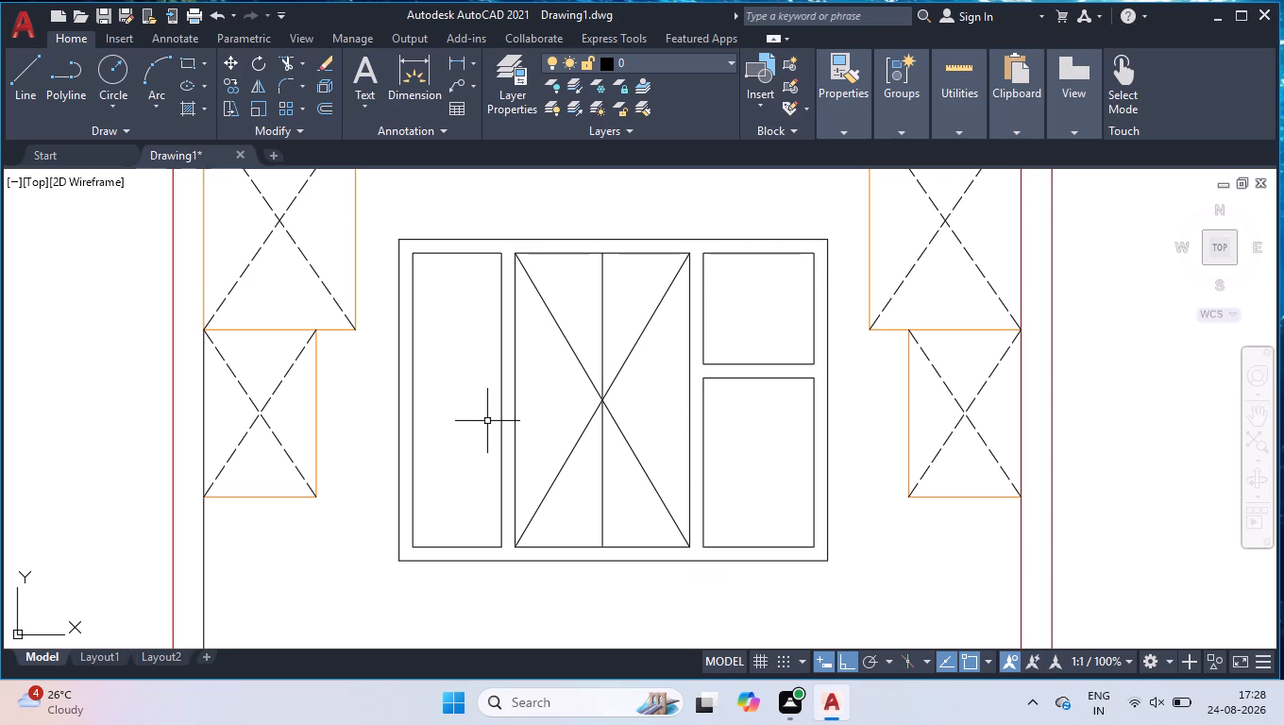
Draw two diagonals in the left compartment from its left corners meeting at the midpoint of its right edge.
key("space")
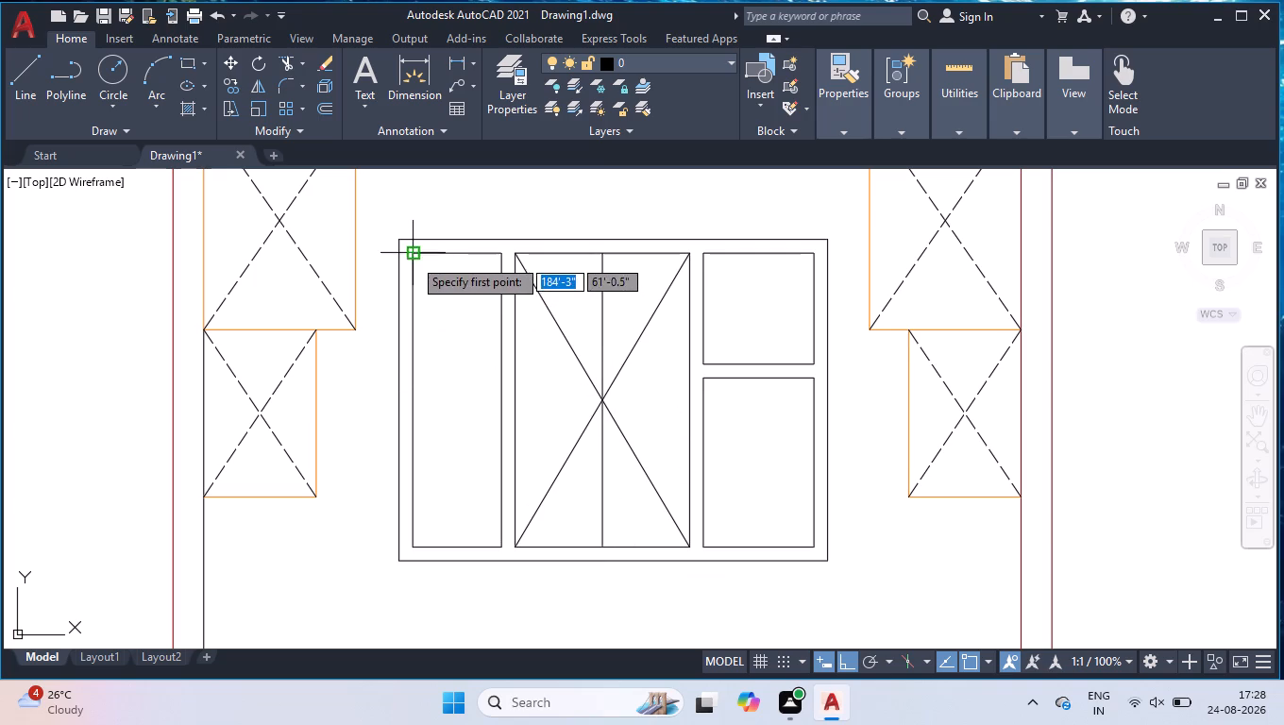
left_click(414, 254)
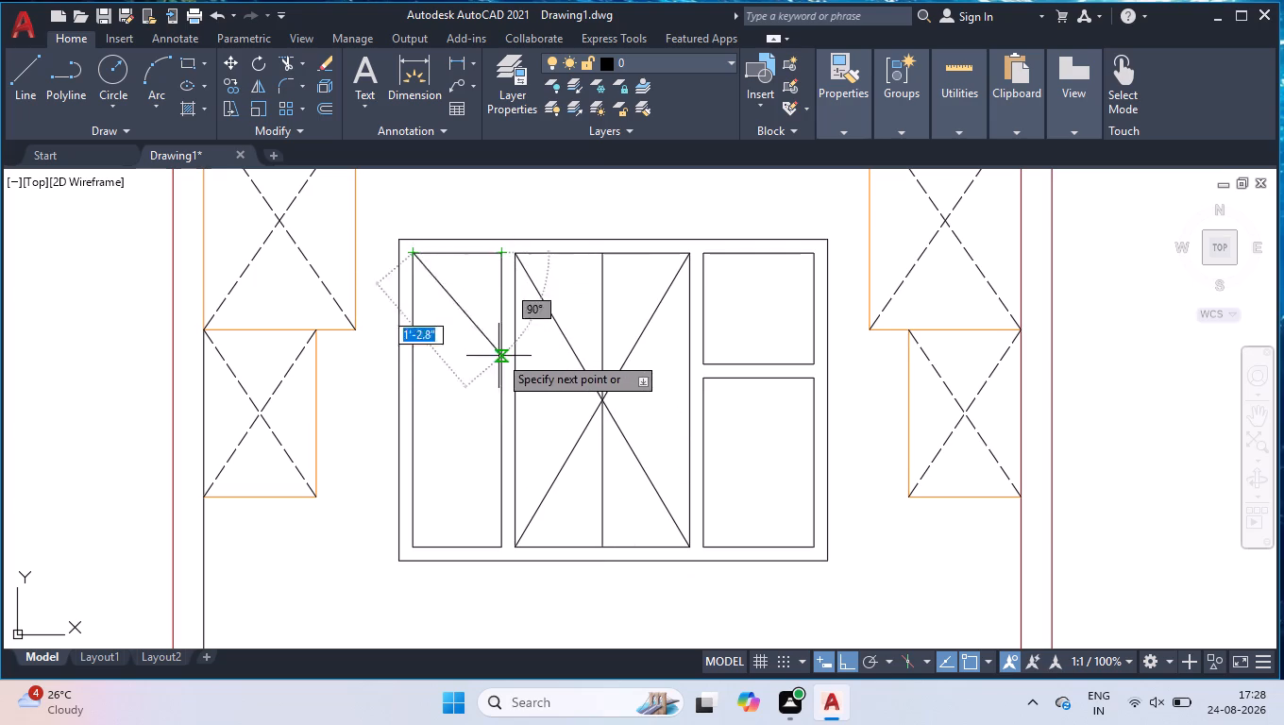
left_click(498, 399)
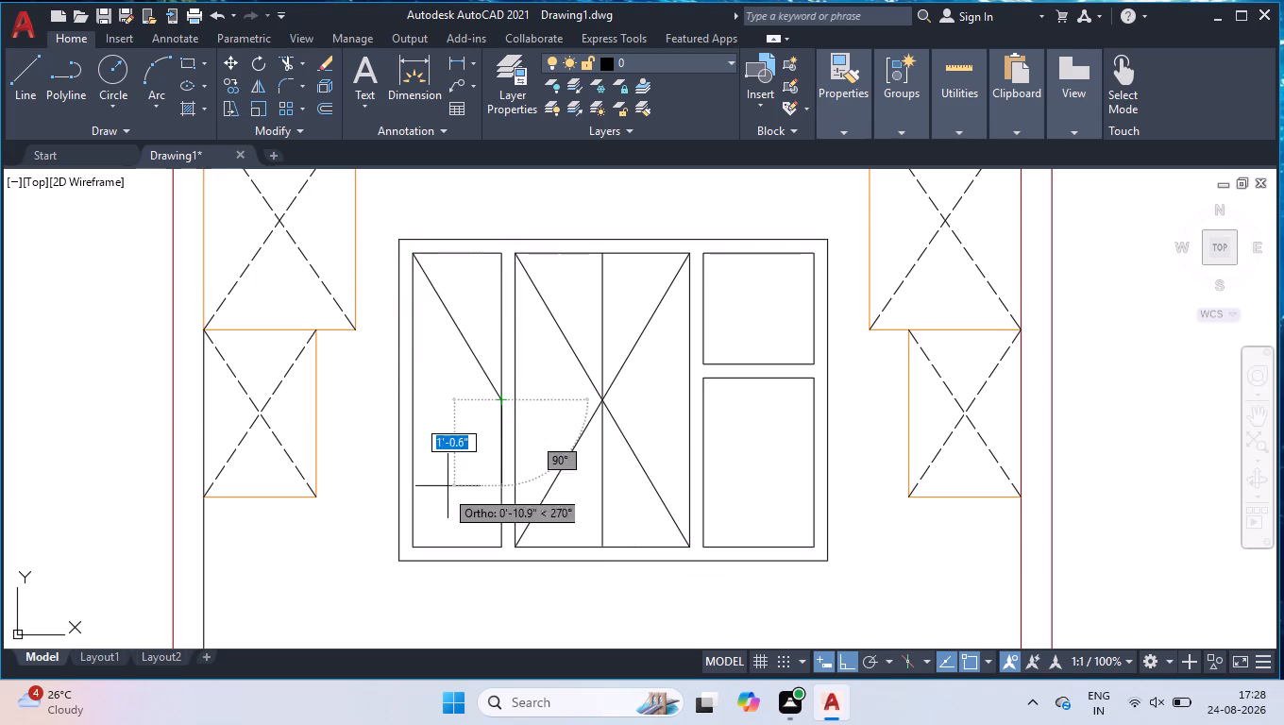
left_click(414, 545)
key("space")
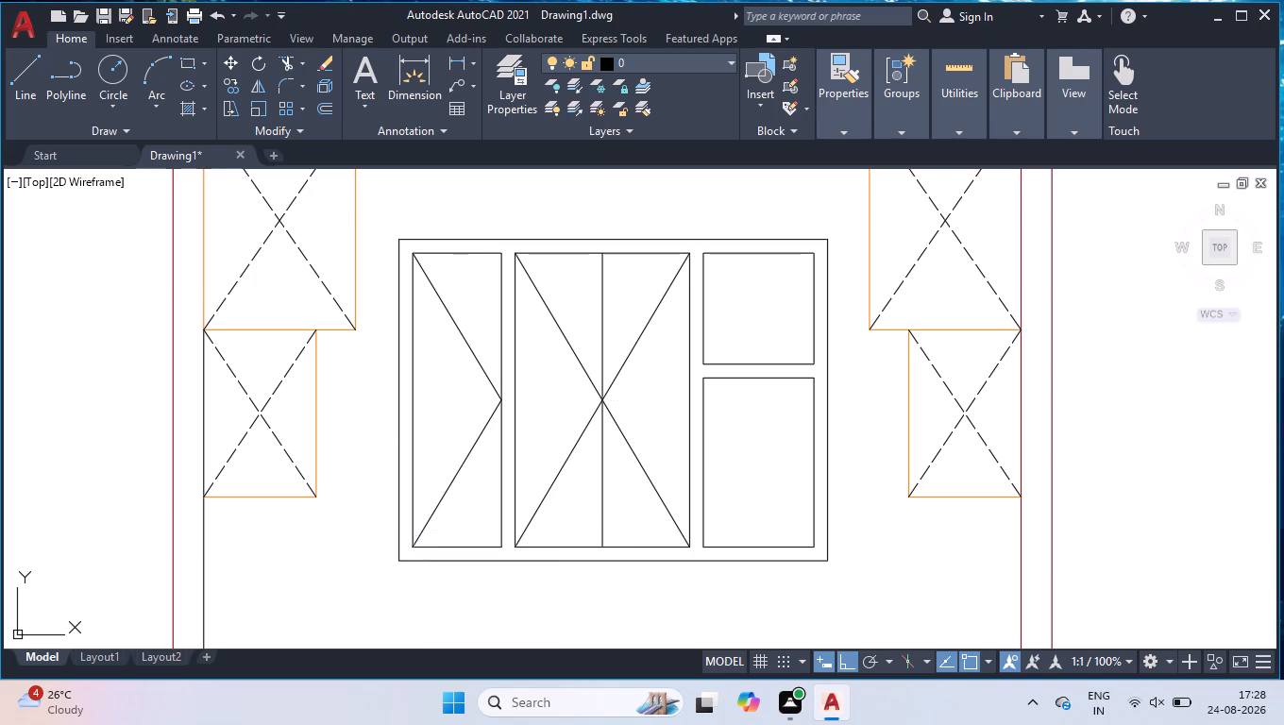
Draw two diagonals in the lower-right compartment from its right corners meeting at the midpoint of its left edge.
key("space")
left_click(810, 378)
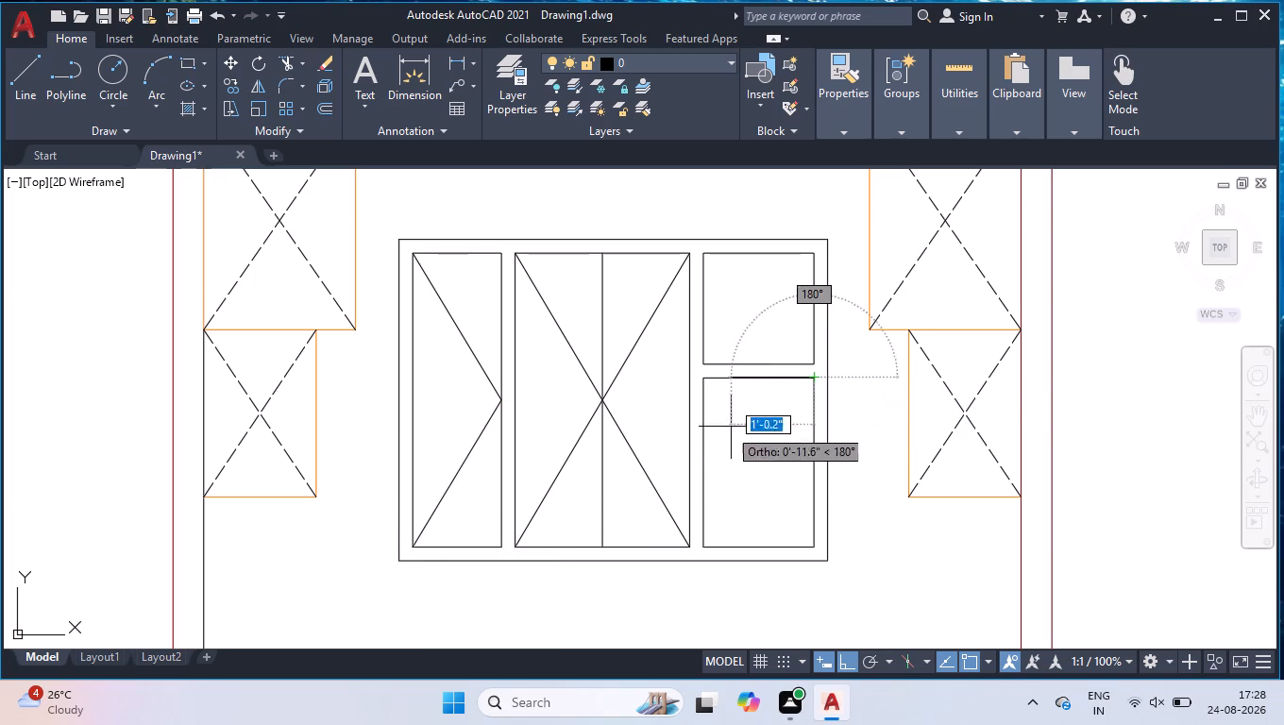
left_click(701, 460)
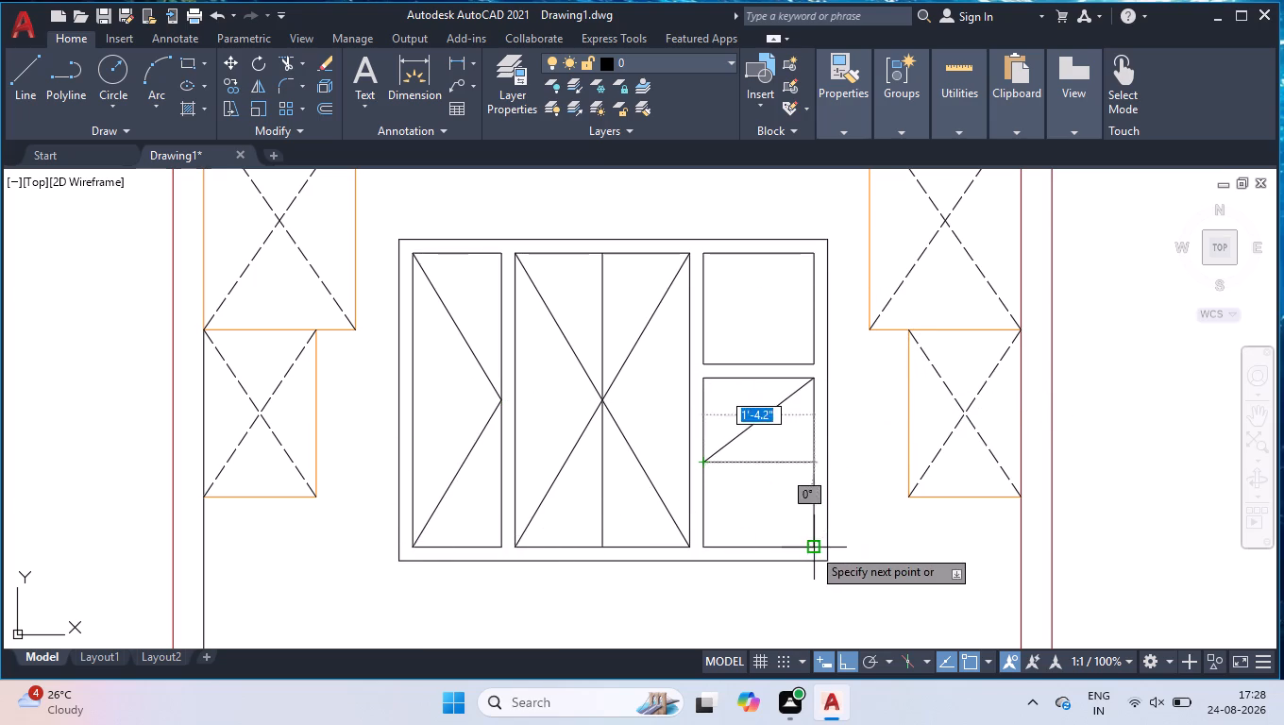
left_click(815, 544)
key("space")
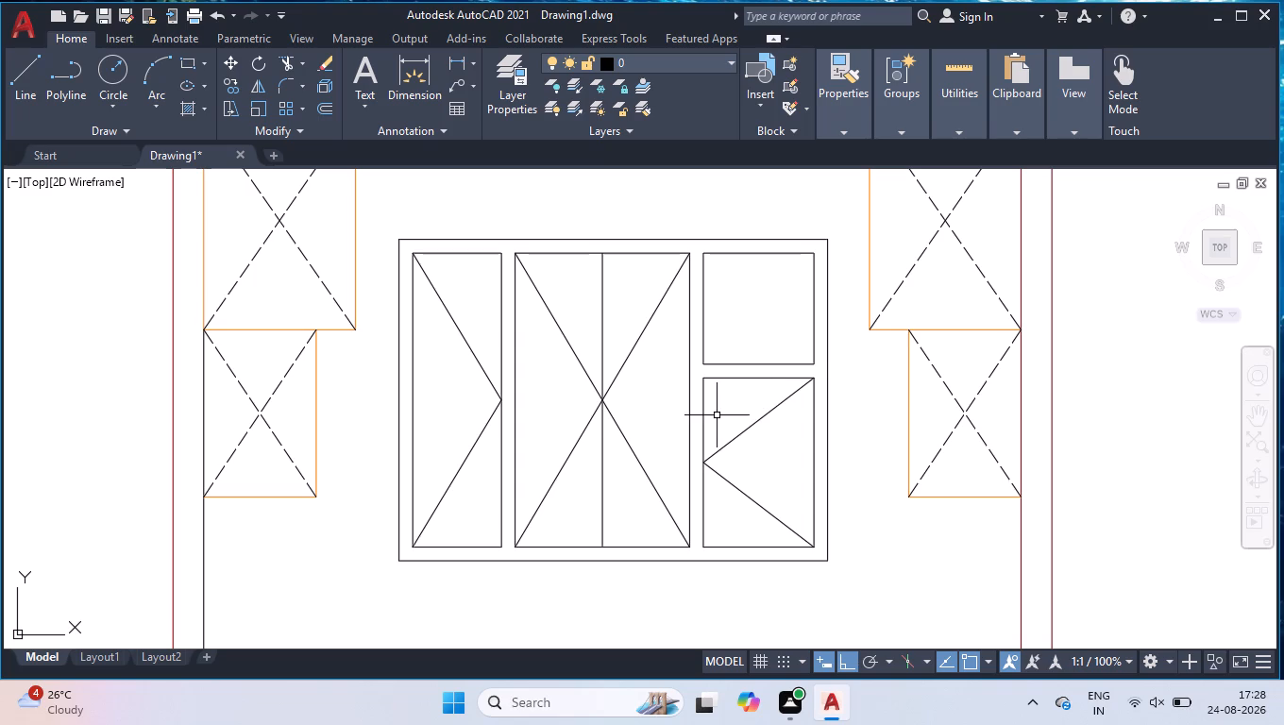
Draw a closed 1" by 4" upright rectangle beside the elevation, splitting its right edge into 2", 1" and 1" segments.
scroll(599, 314, "down", 2)
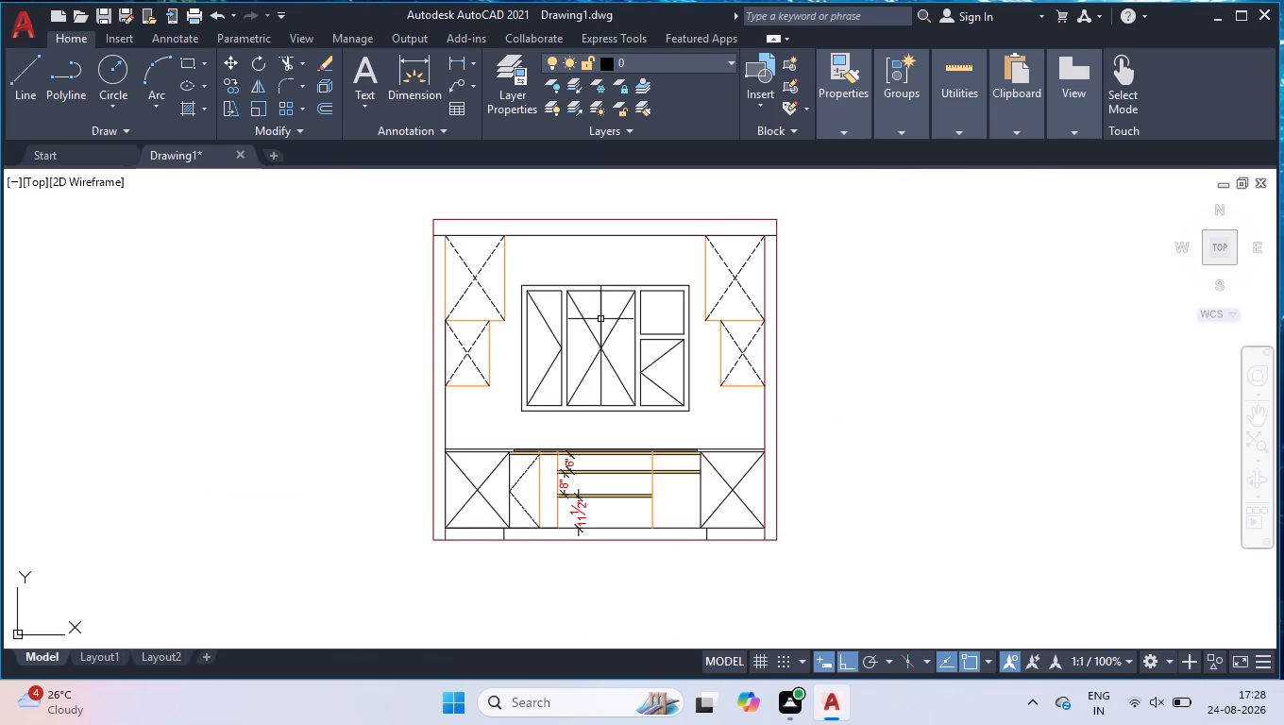
scroll(935, 333, "up", 1)
key("l")
key("Return")
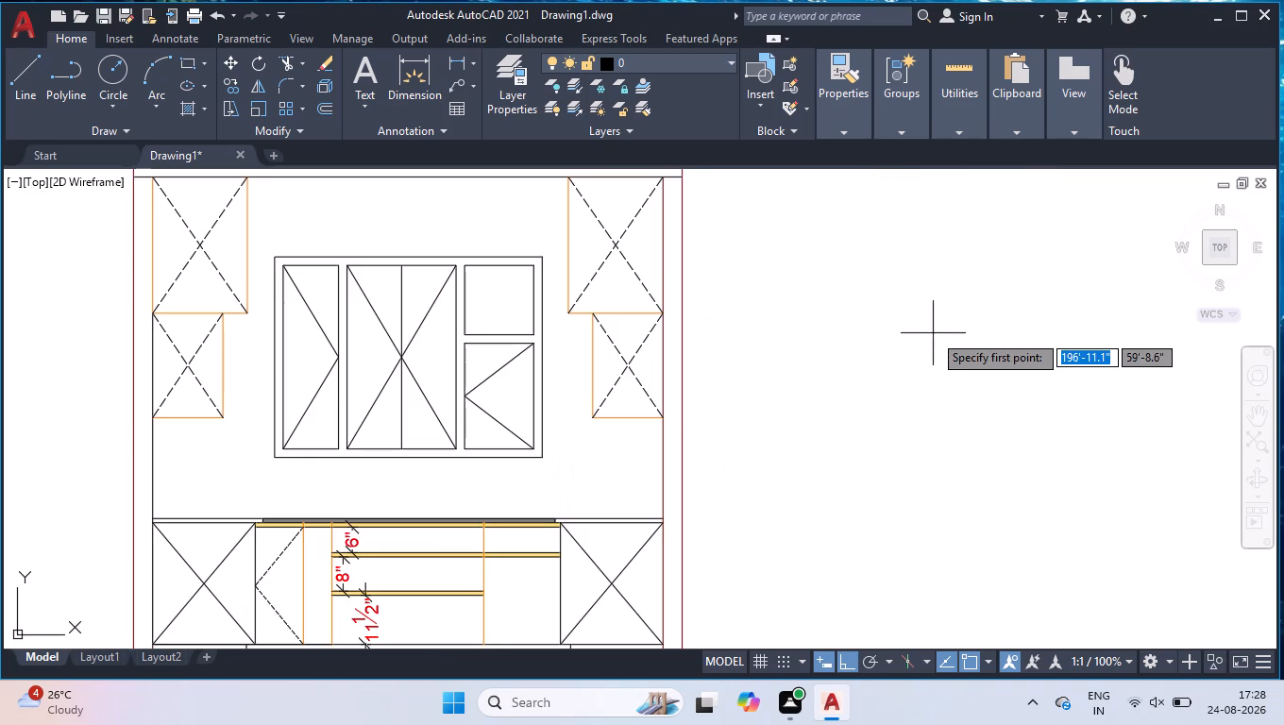
left_click(852, 310)
scroll(879, 308, "up", 4)
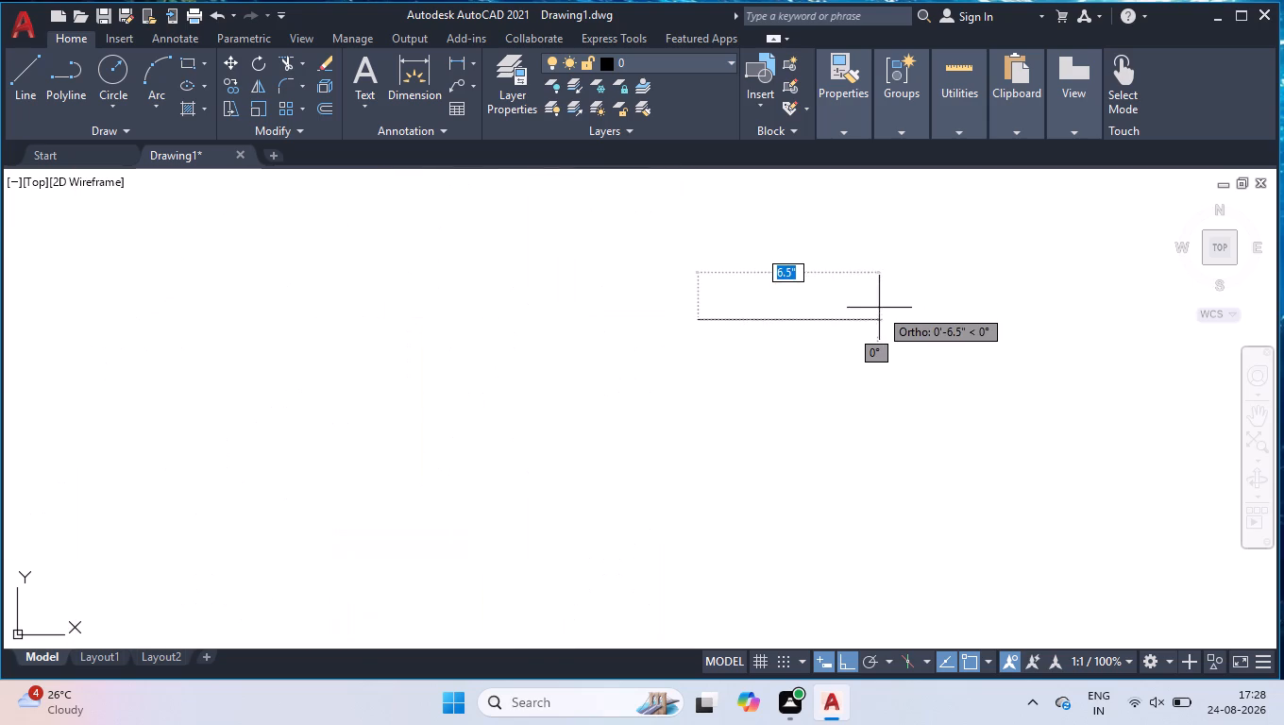
scroll(784, 322, "down", 2)
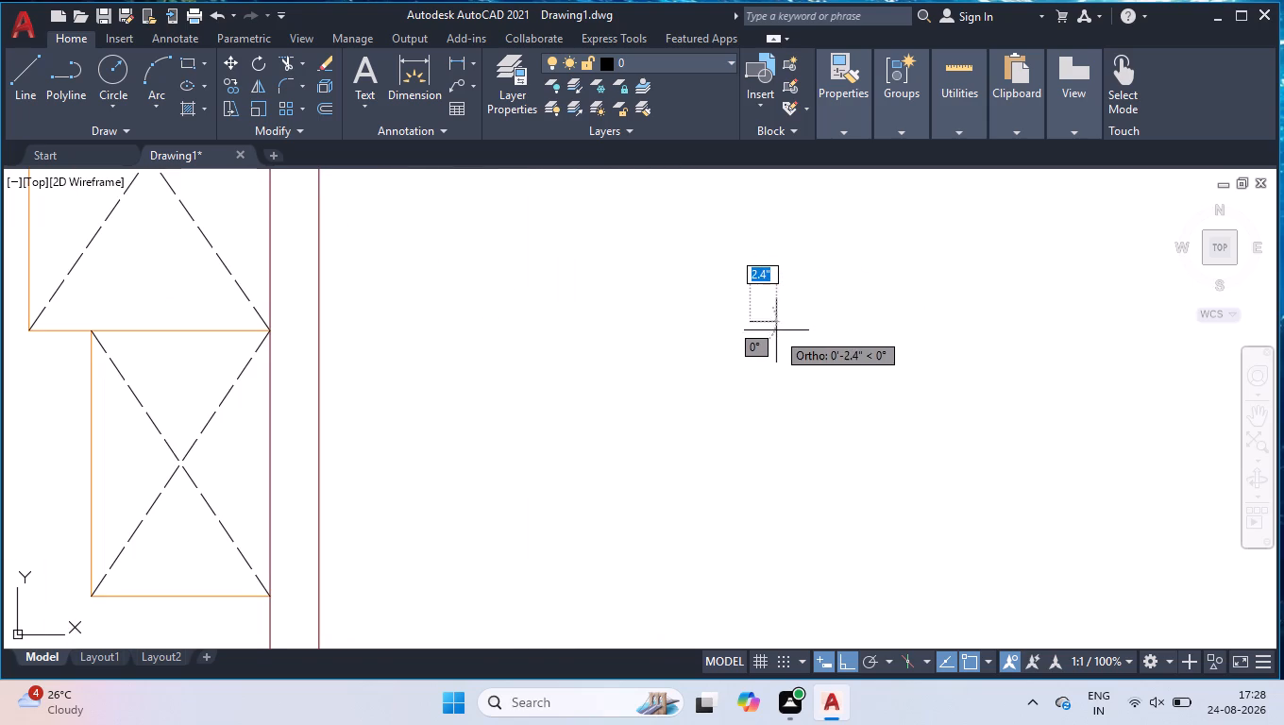
scroll(777, 324, "down", 2)
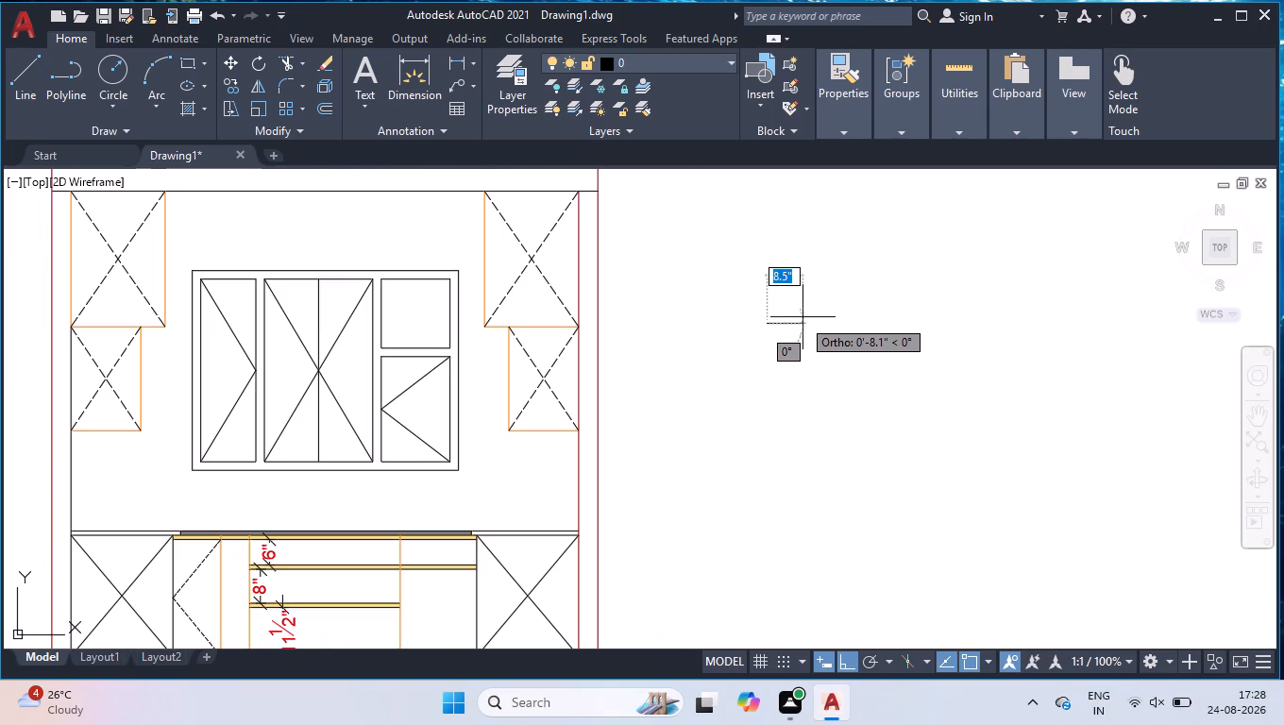
key("1")
key("Return")
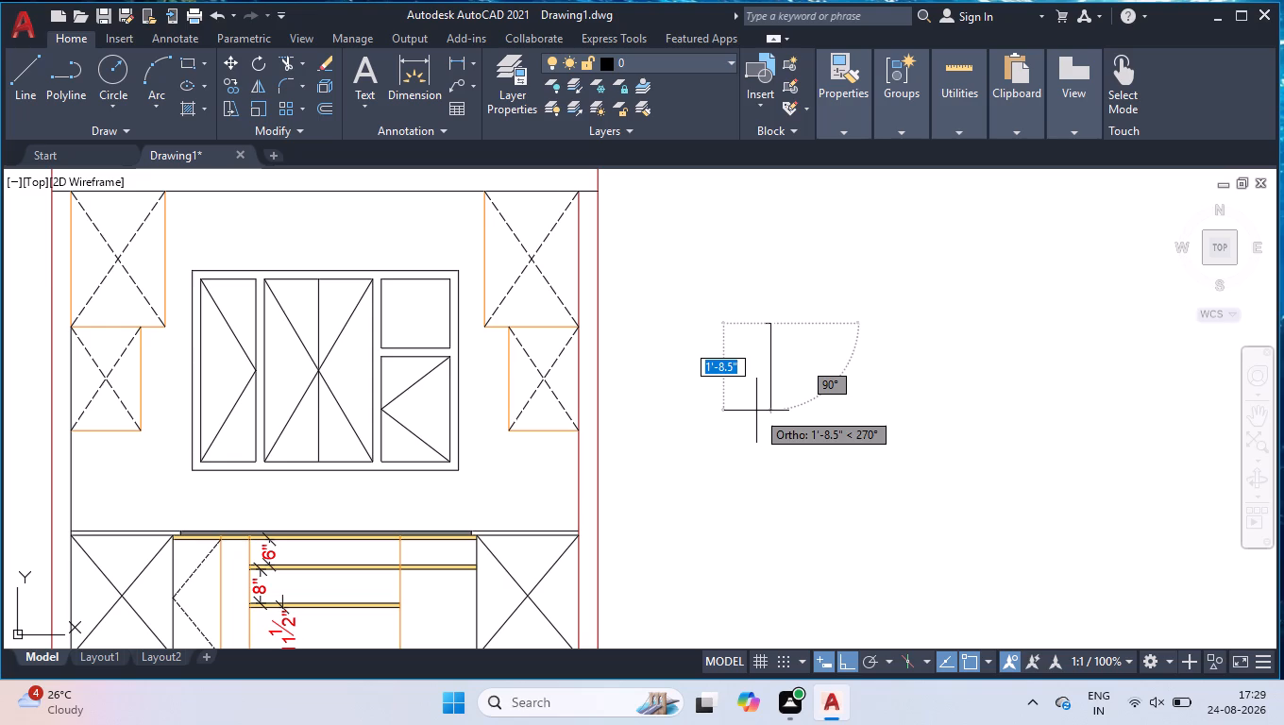
key("2")
key("Return")
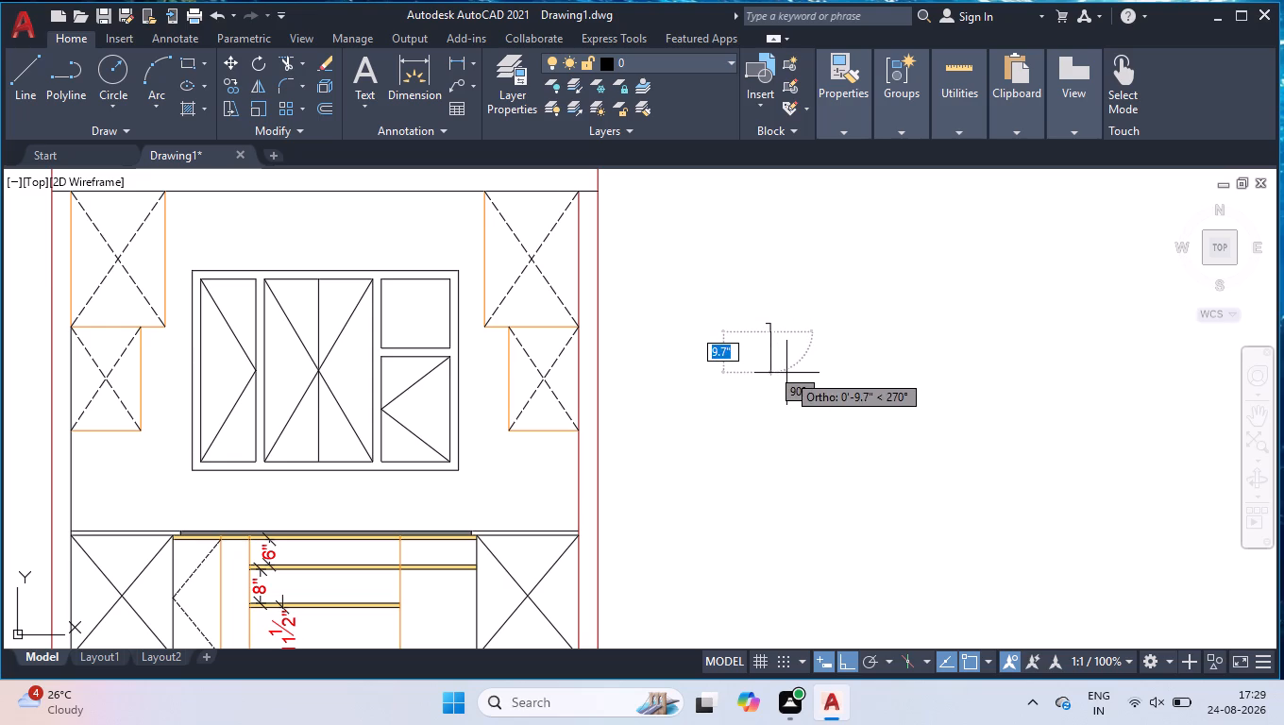
key("1")
key("Return")
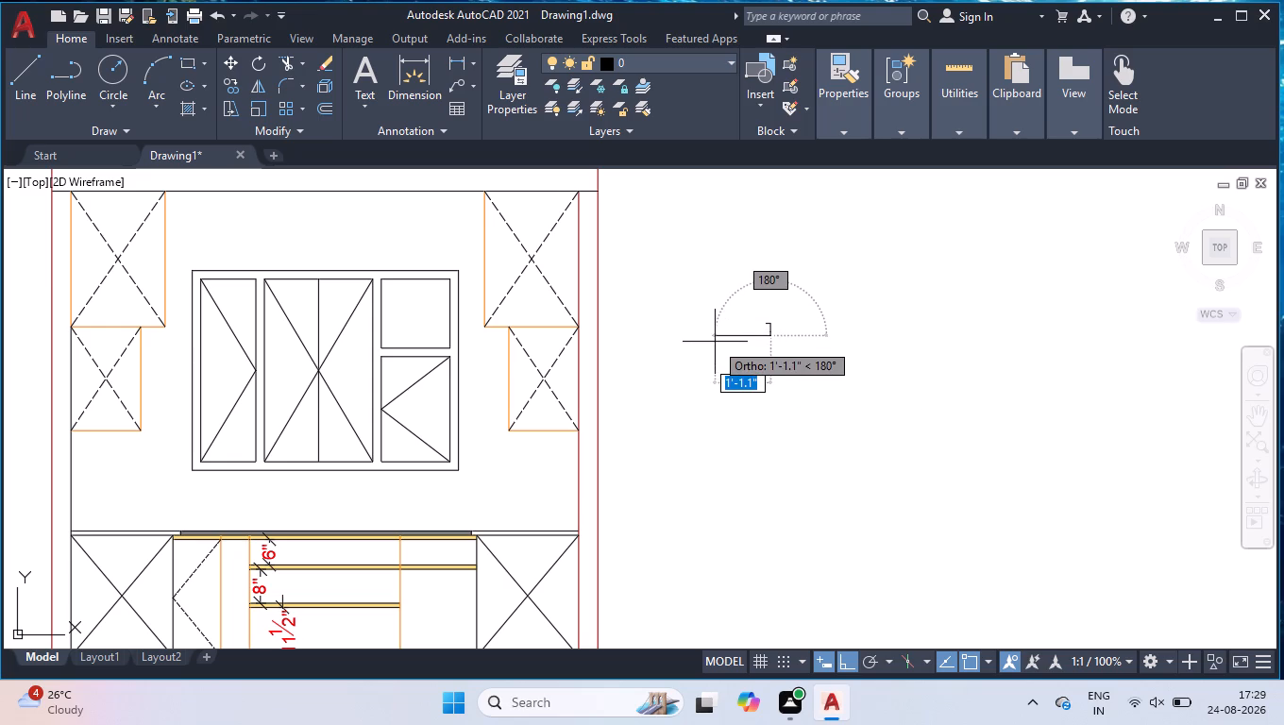
key("1")
key("Return")
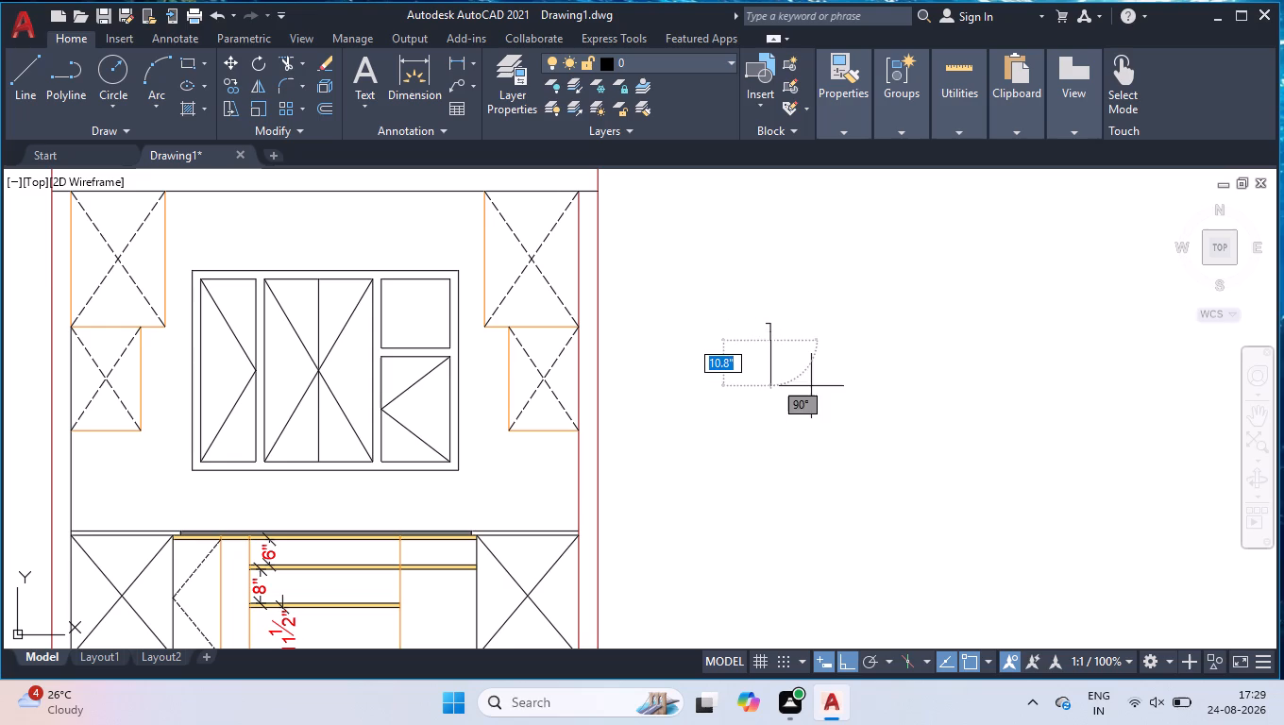
key("1")
key("Return")
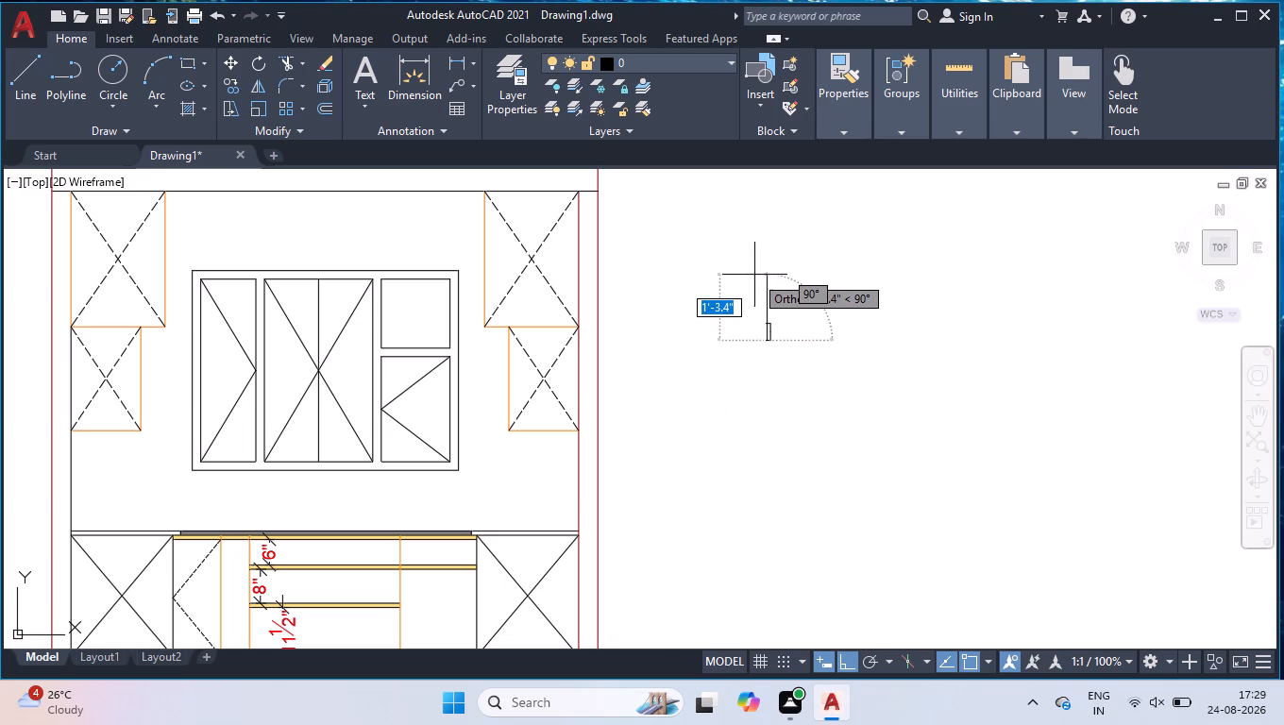
key("4")
key("Return")
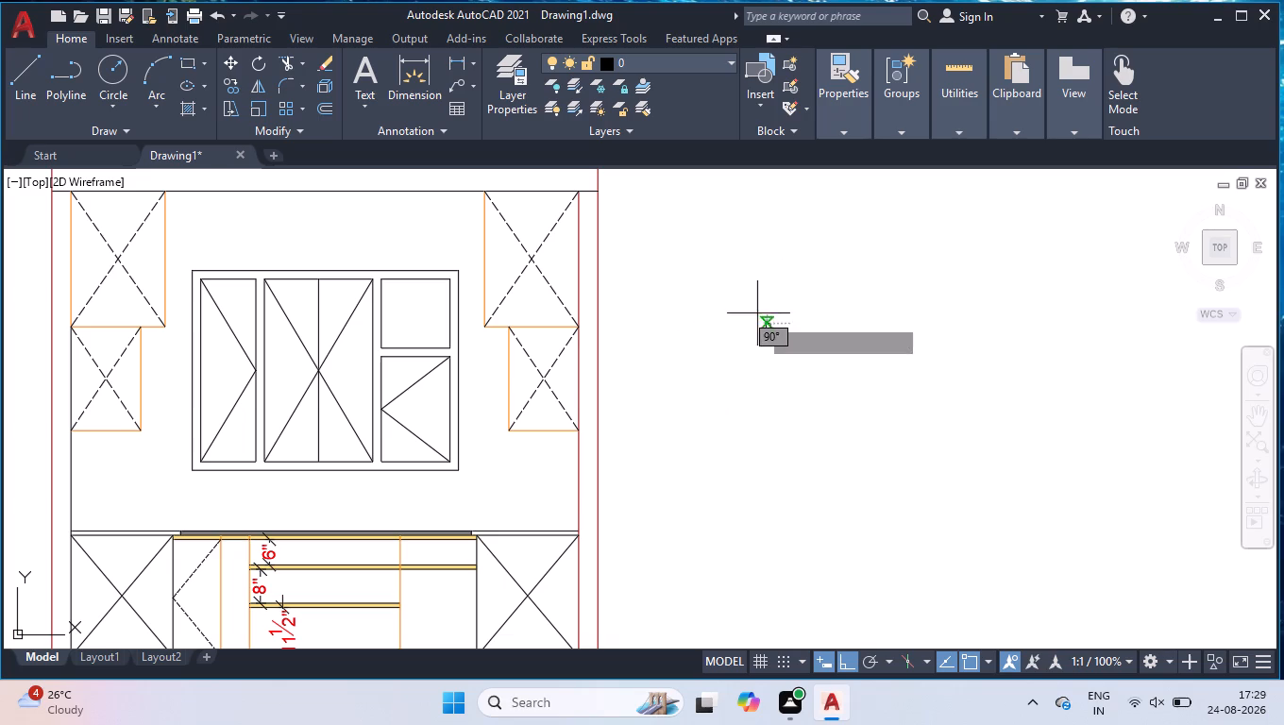
key("space")
Draw a 5" horizontal line leftward from the midpoint of the small rectangle's left edge.
scroll(774, 322, "up", 3)
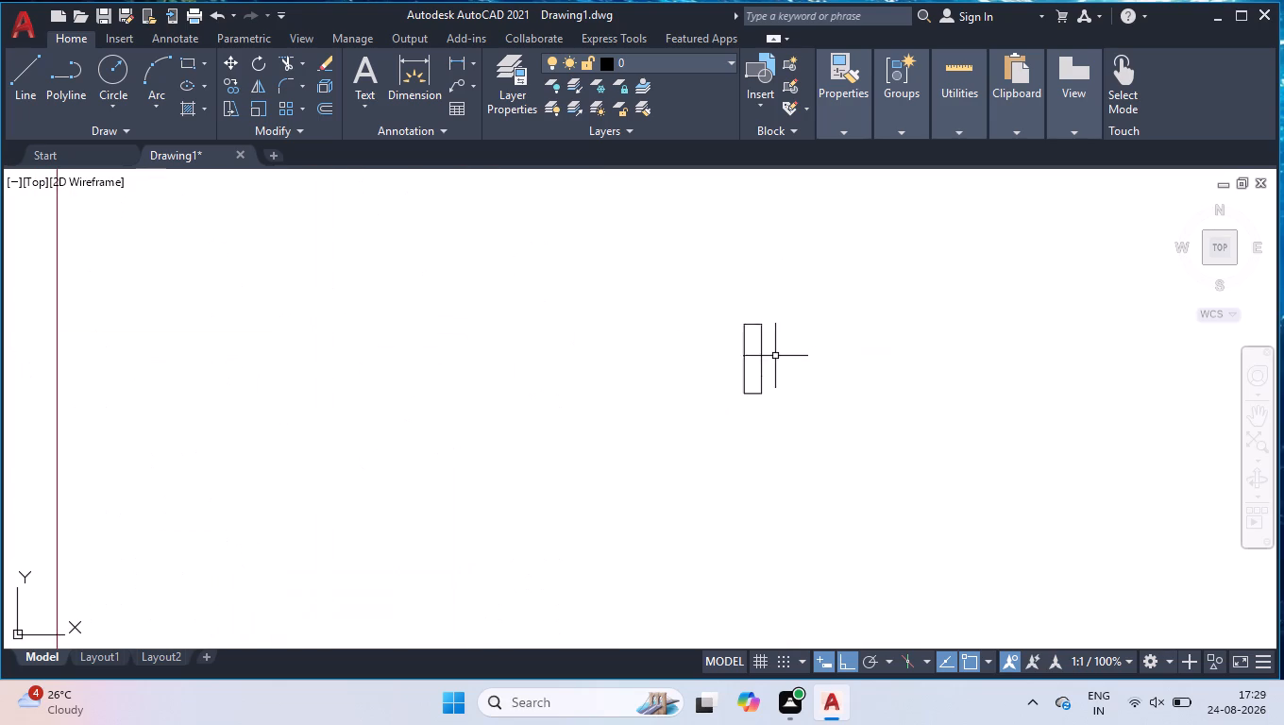
scroll(774, 349, "up", 2)
key("l")
key("Return")
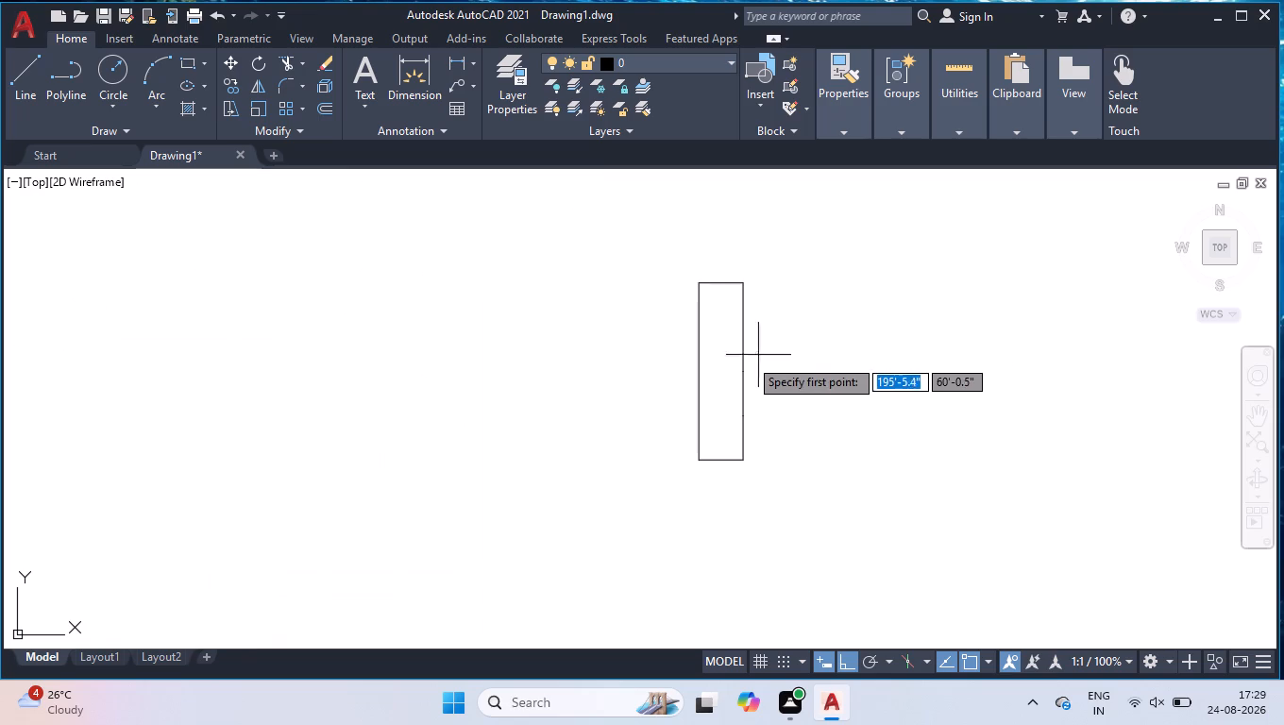
left_click_drag(702, 370, 689, 370)
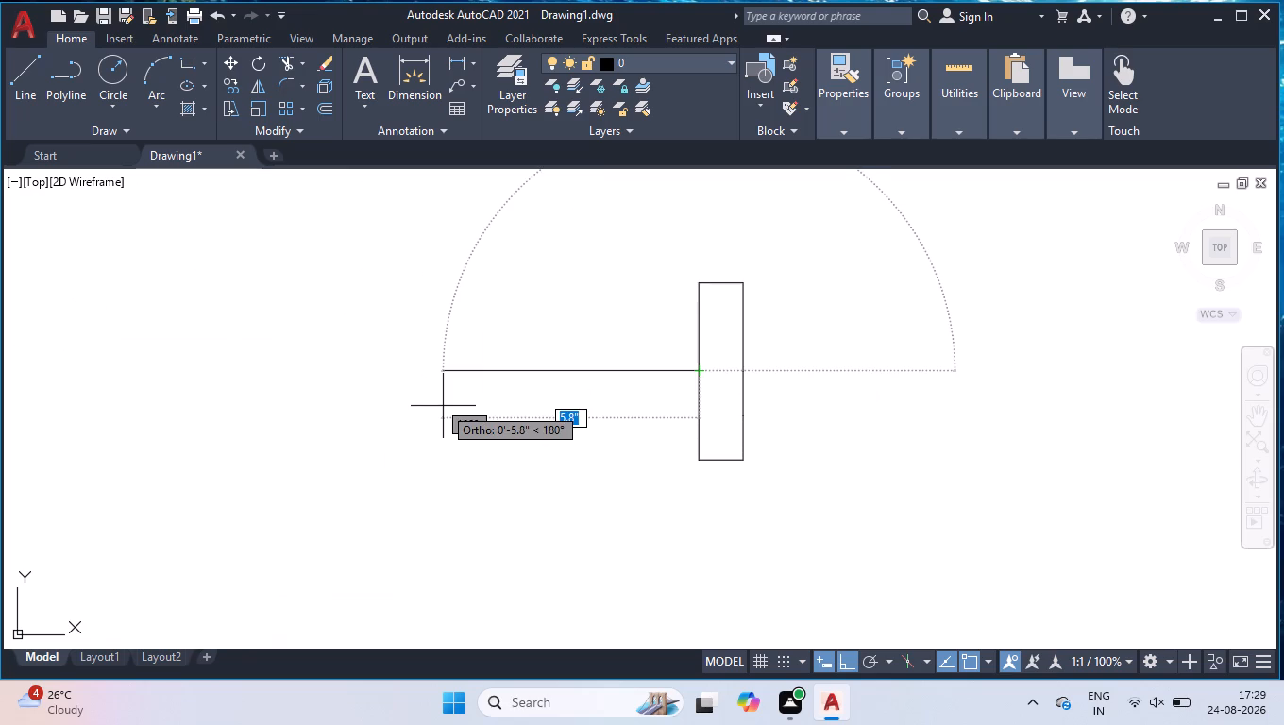
key("5")
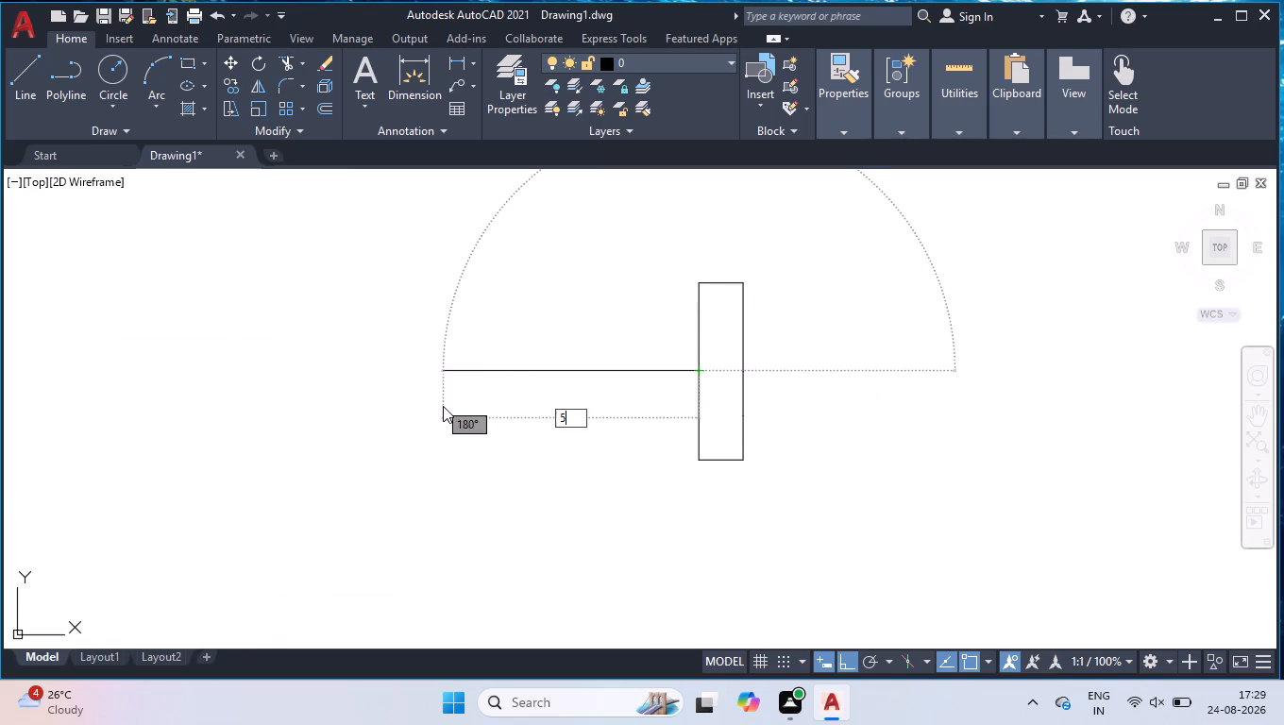
key("Return")
key("space")
Offset the 5" horizontal line 0.5" both above and below.
type("OFF")
key("Return")
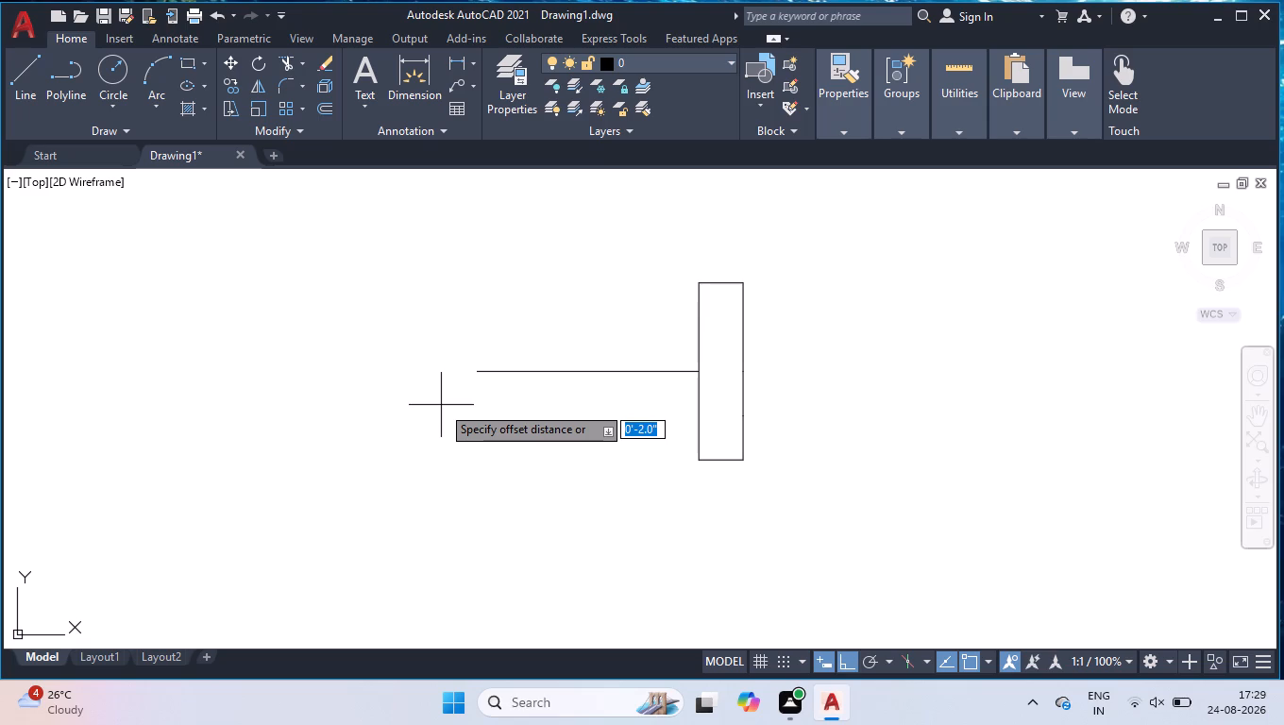
key("0")
type(".5\\")
key("BackSpace")
key("Return")
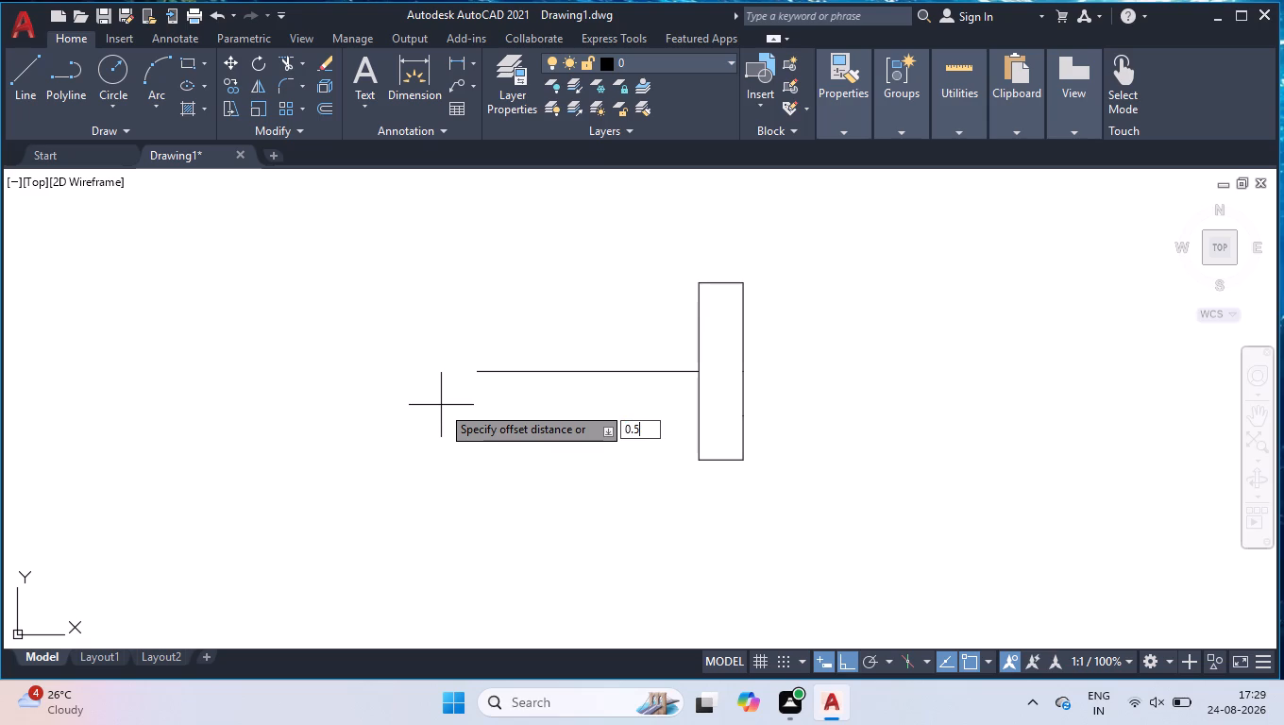
left_click(541, 372)
left_click(548, 334)
left_click(560, 369)
left_click(556, 401)
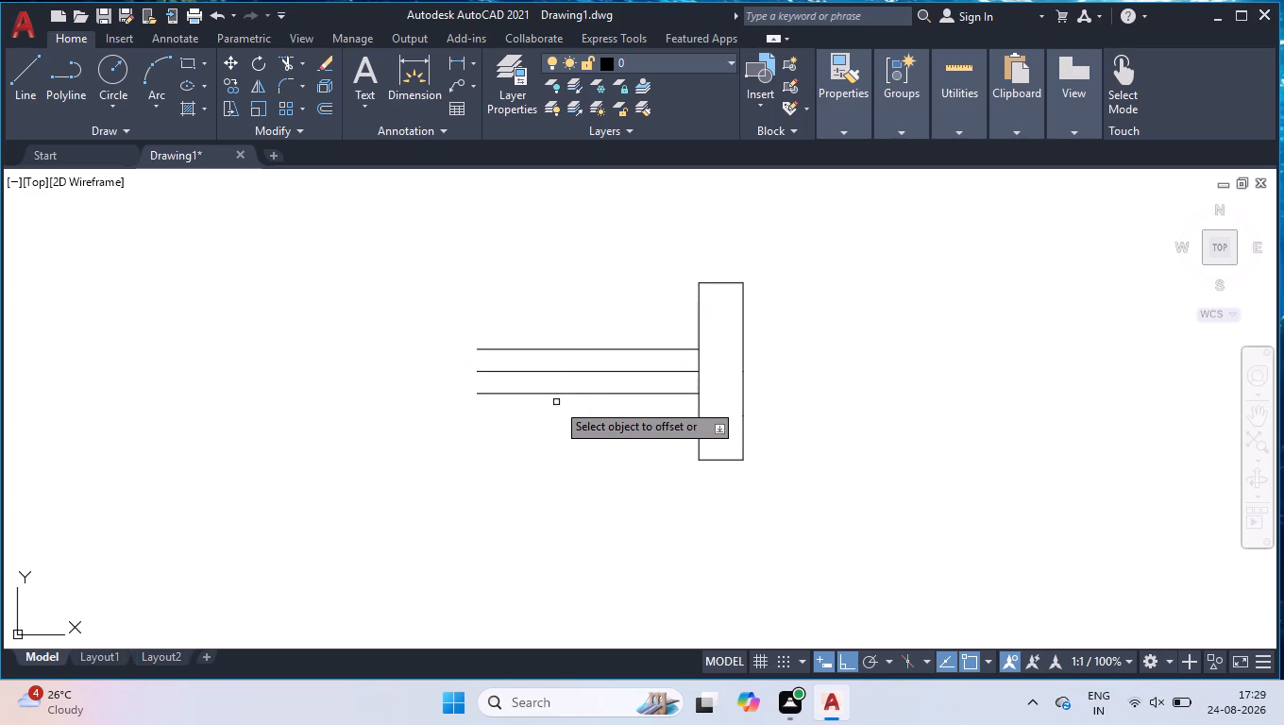
key("Return")
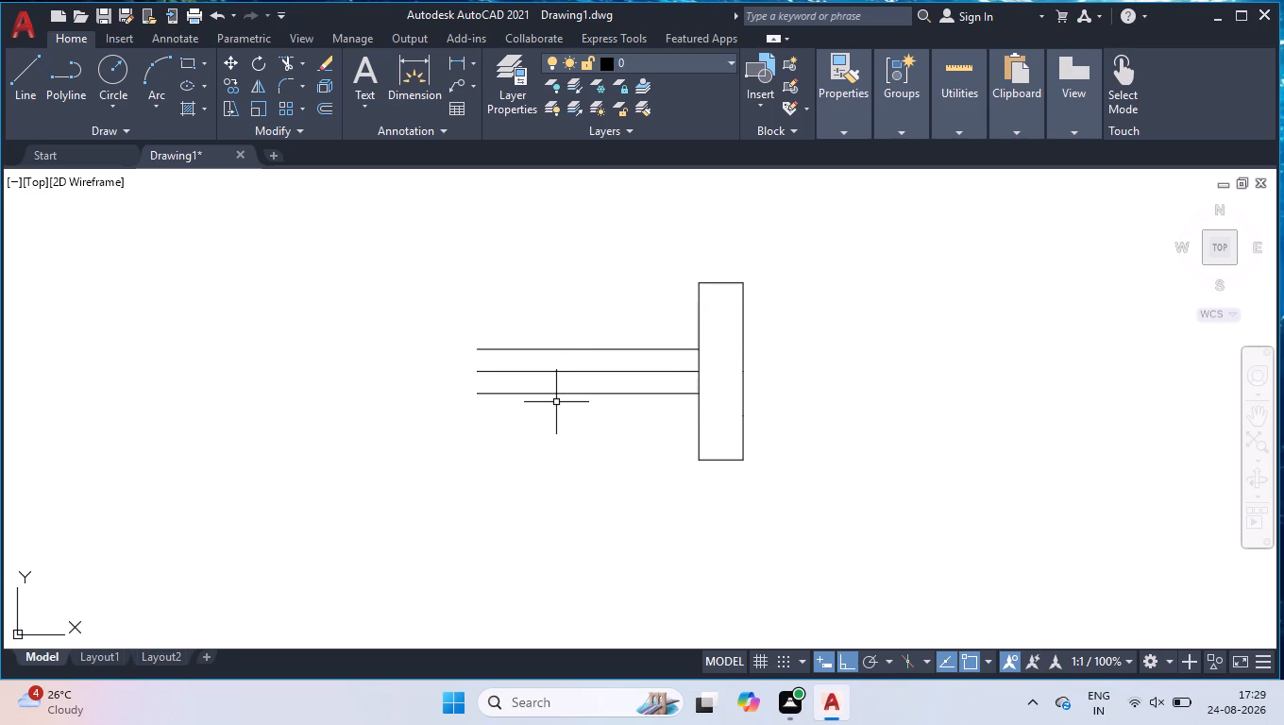
Draw a tab inside the small rectangle from the upper offset line: about 0.3" right, 1" down, and back to the lower line's end.
key("l")
key("Return")
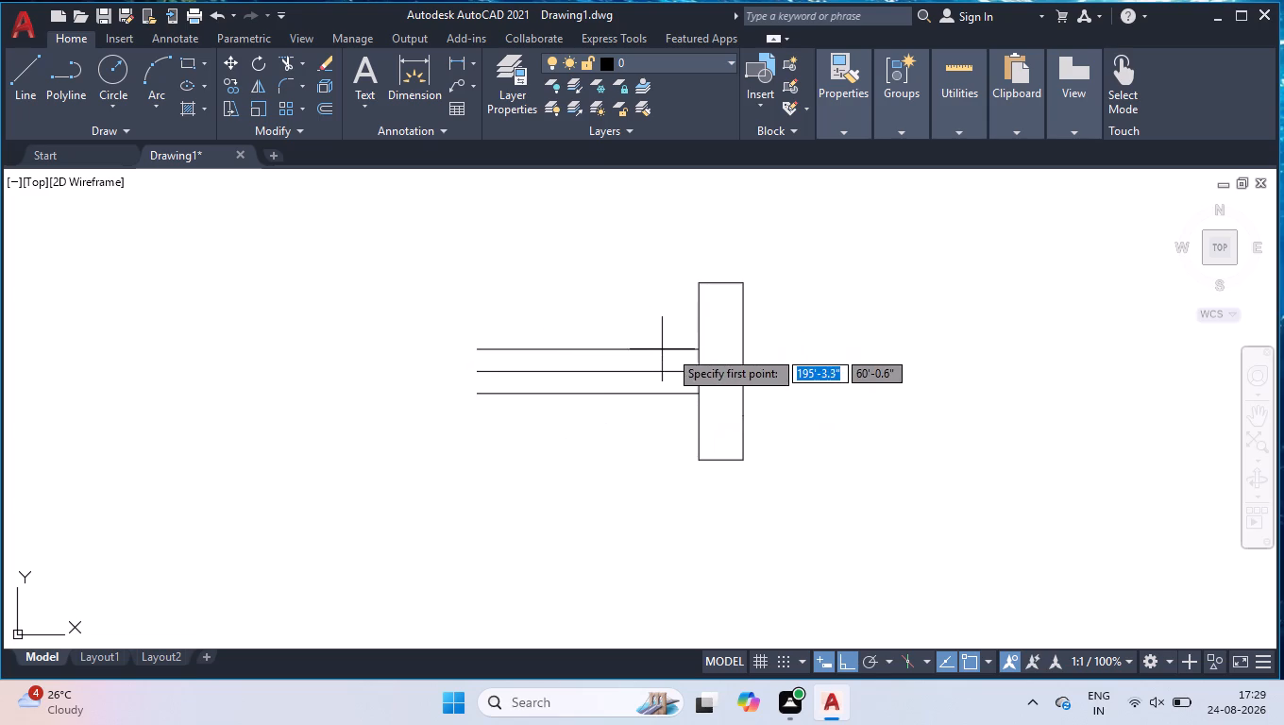
scroll(682, 347, "up", 1)
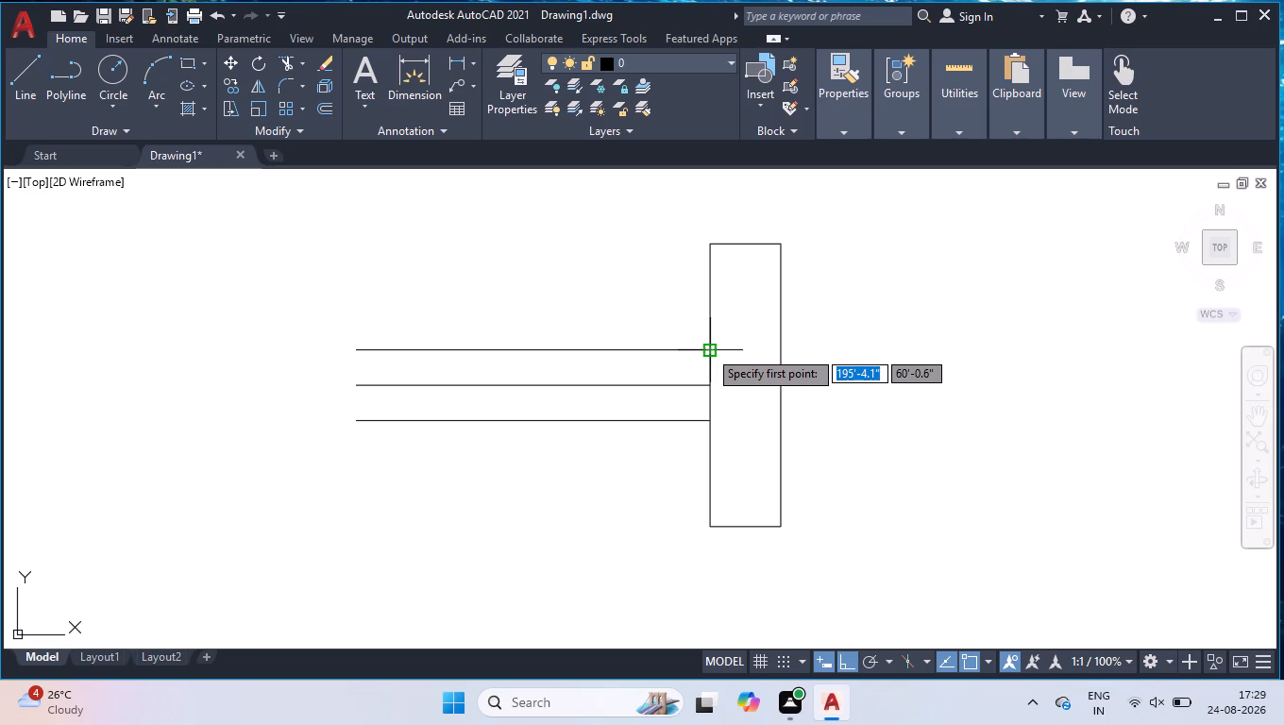
left_click(710, 348)
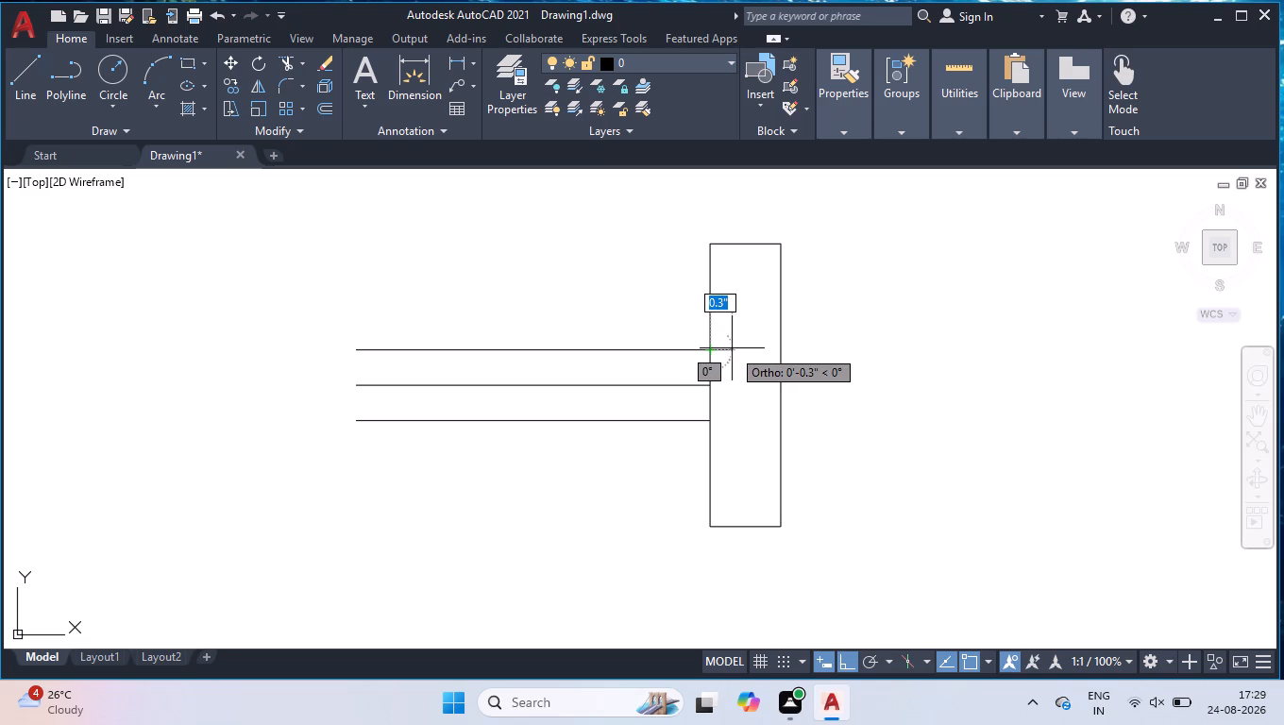
left_click(732, 348)
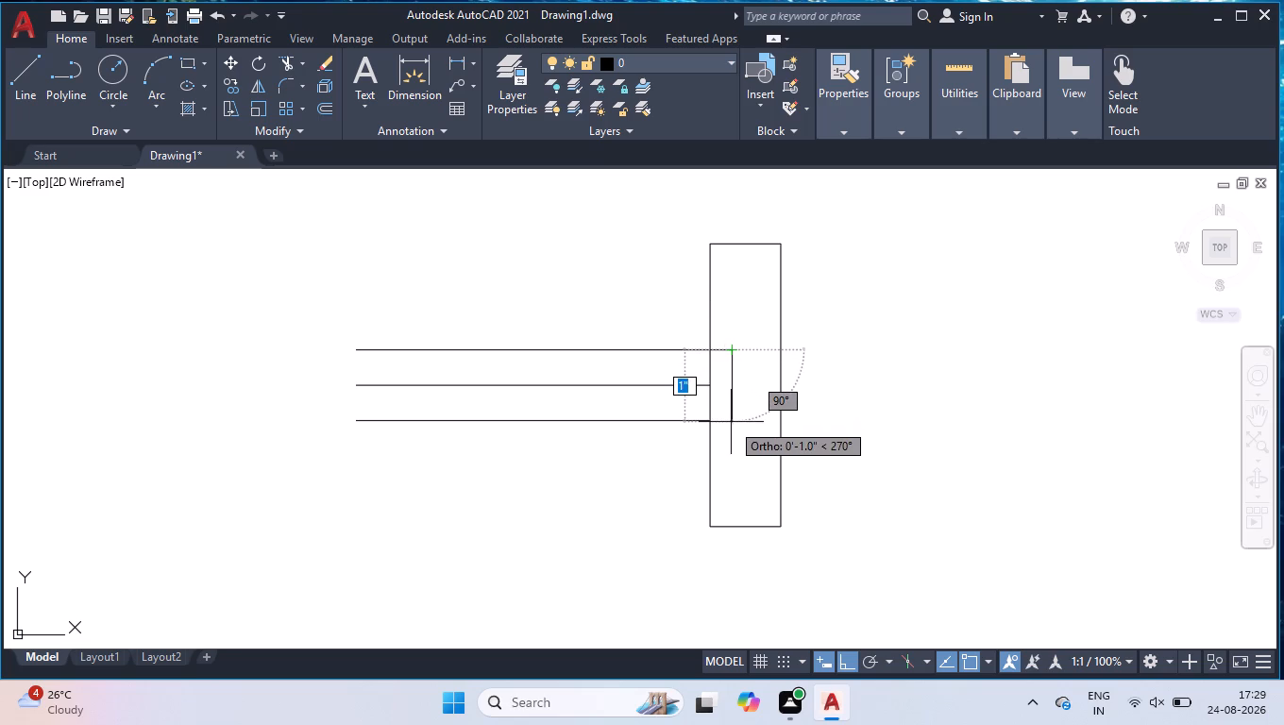
key("1")
key("Return")
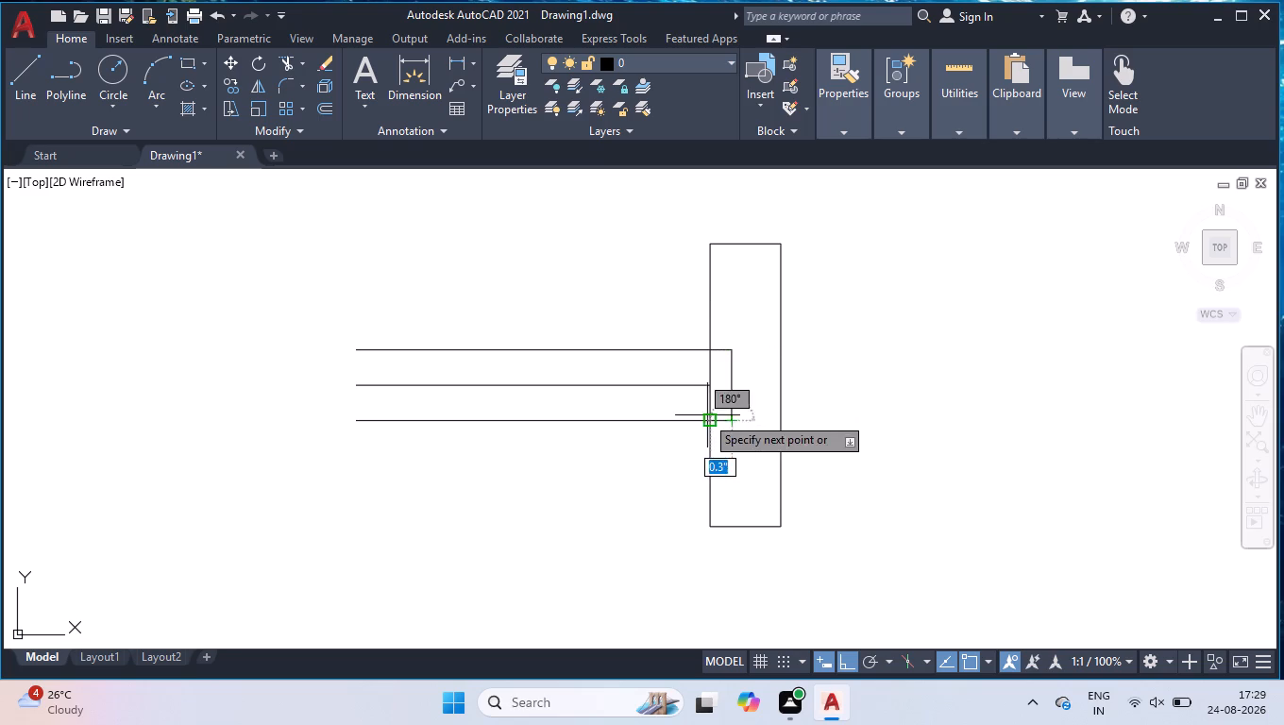
left_click(706, 420)
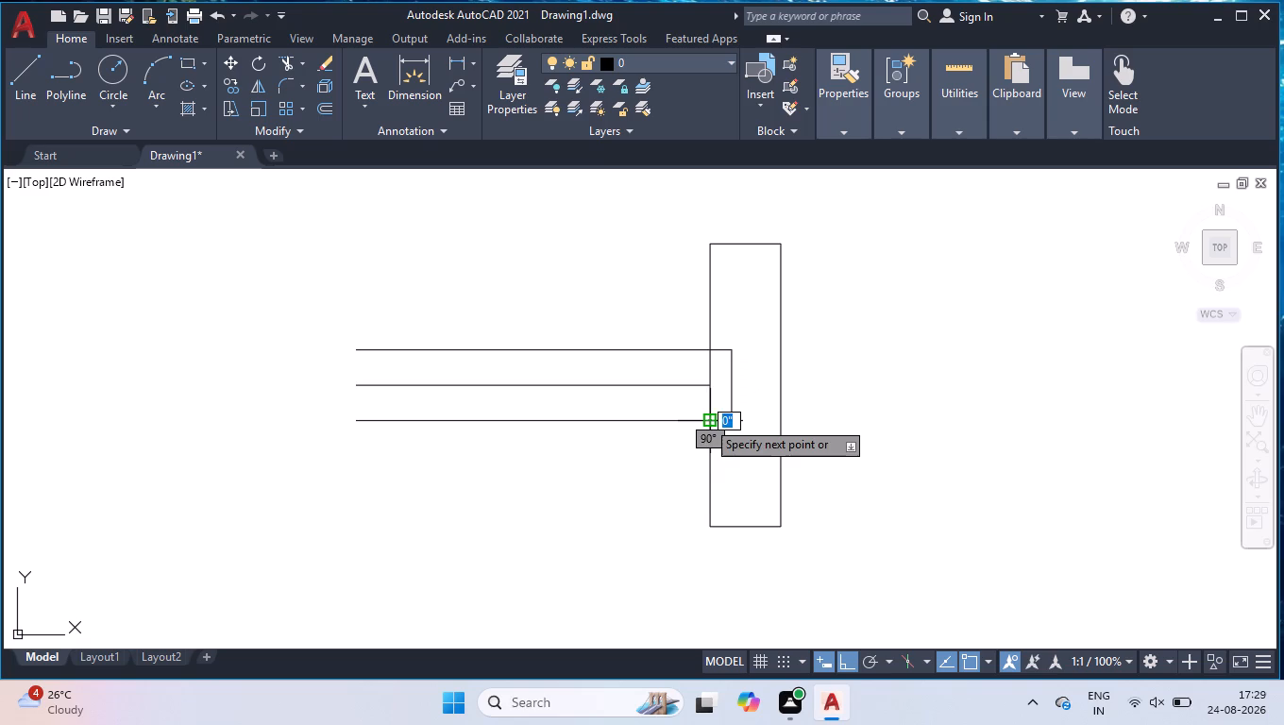
Delete the middle horizontal line of the small detail and trim the rectangle's left edge between the two offset lines.
key("space")
left_click(669, 383)
key("Delete")
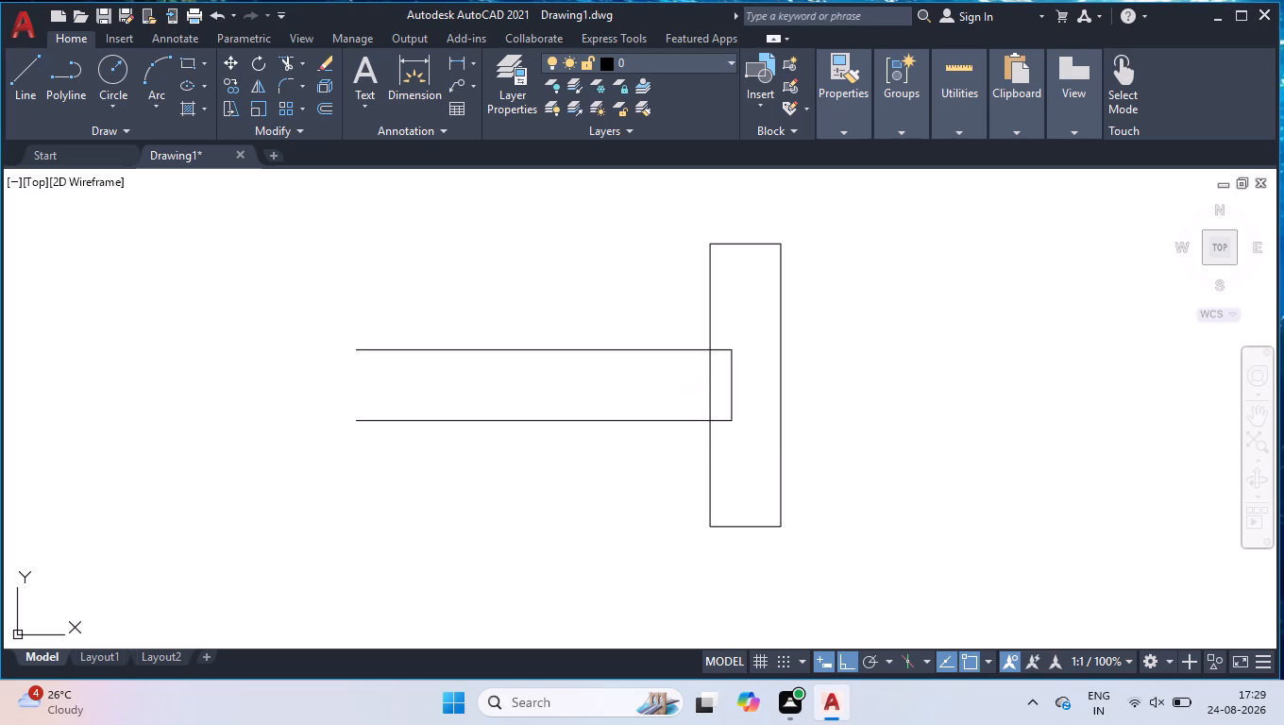
type("TR")
key("Return")
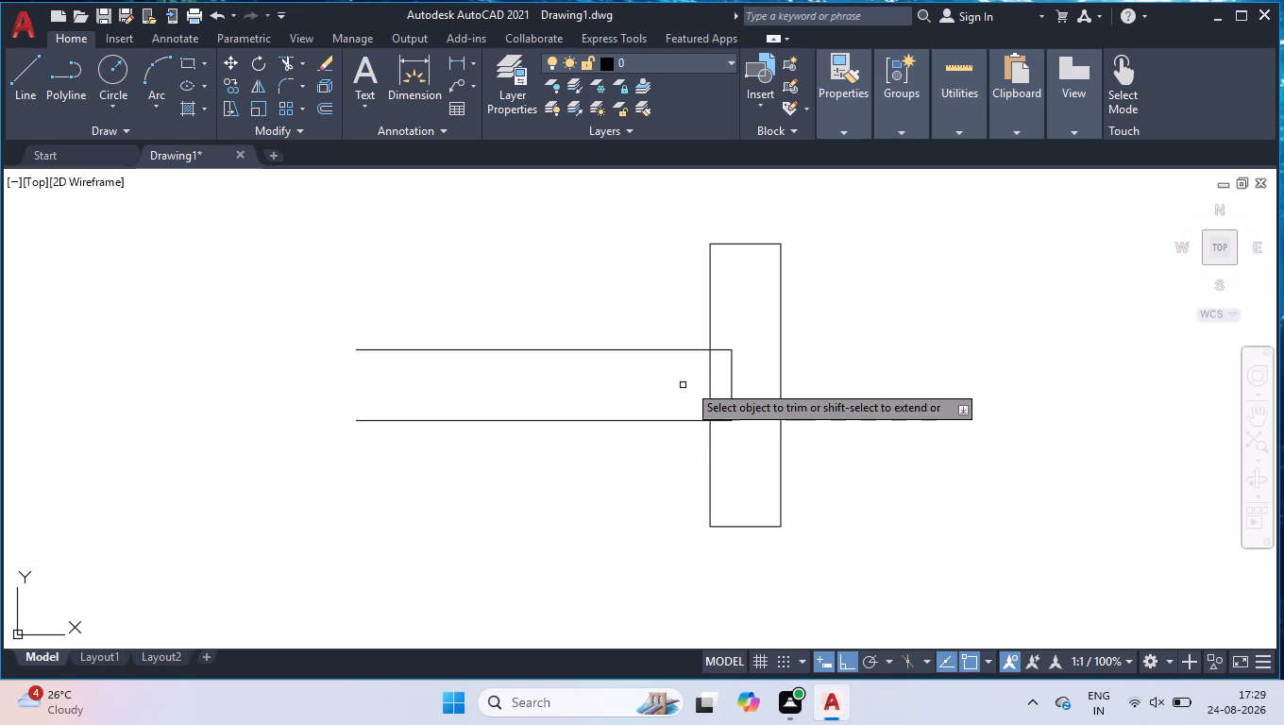
left_click(709, 373)
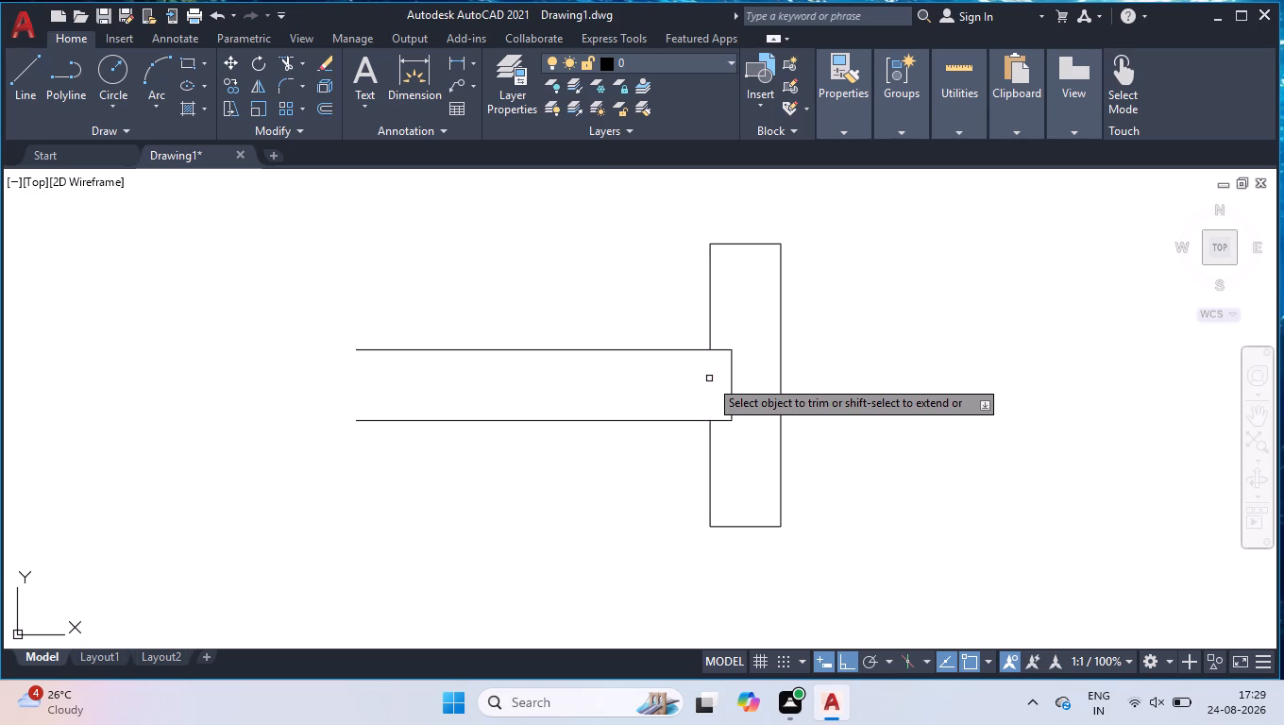
key("Return")
Close the open left end of the horizontal bar with a 1" vertical line between the two offset lines.
key("l")
key("Return")
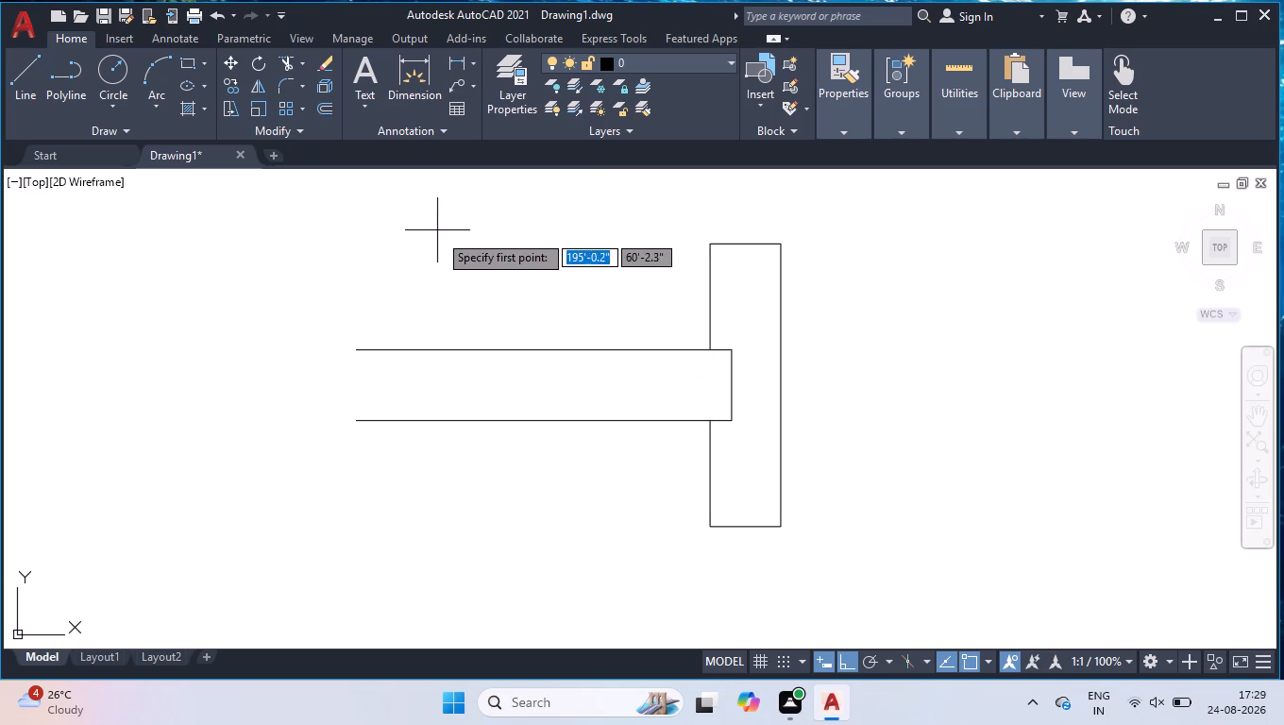
left_click(358, 346)
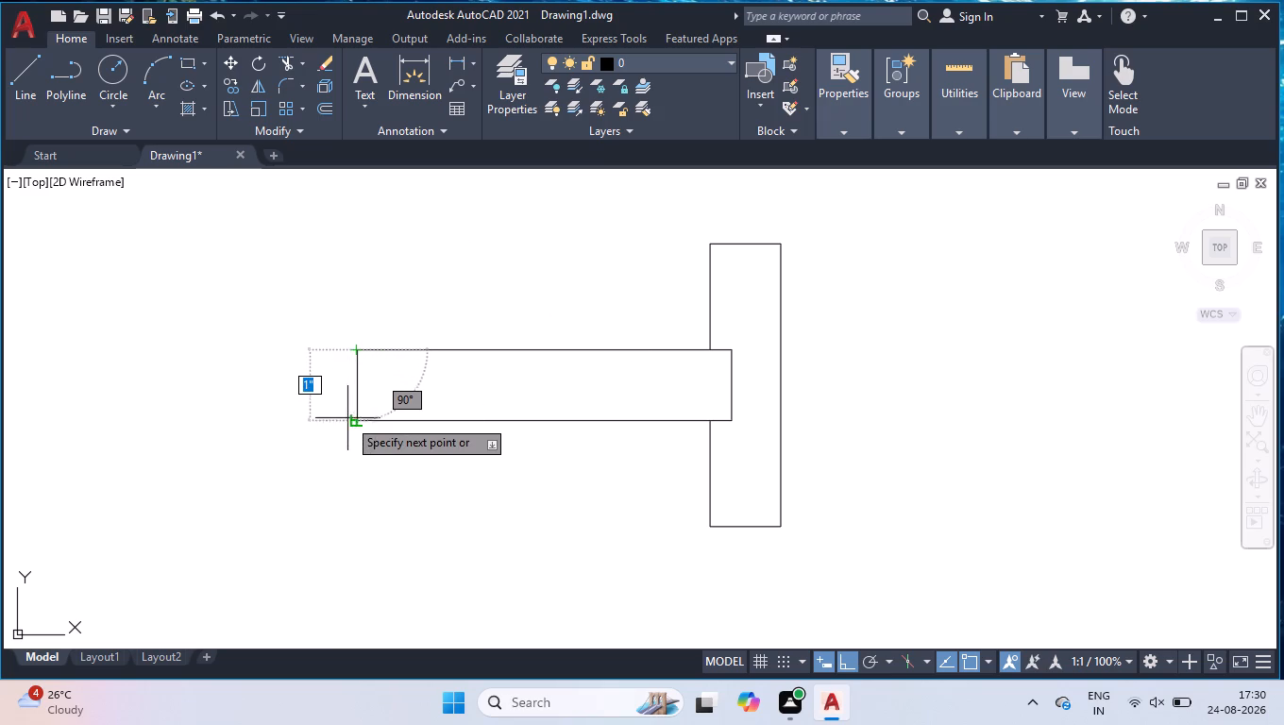
left_click(355, 418)
key("space")
scroll(562, 379, "down", 2)
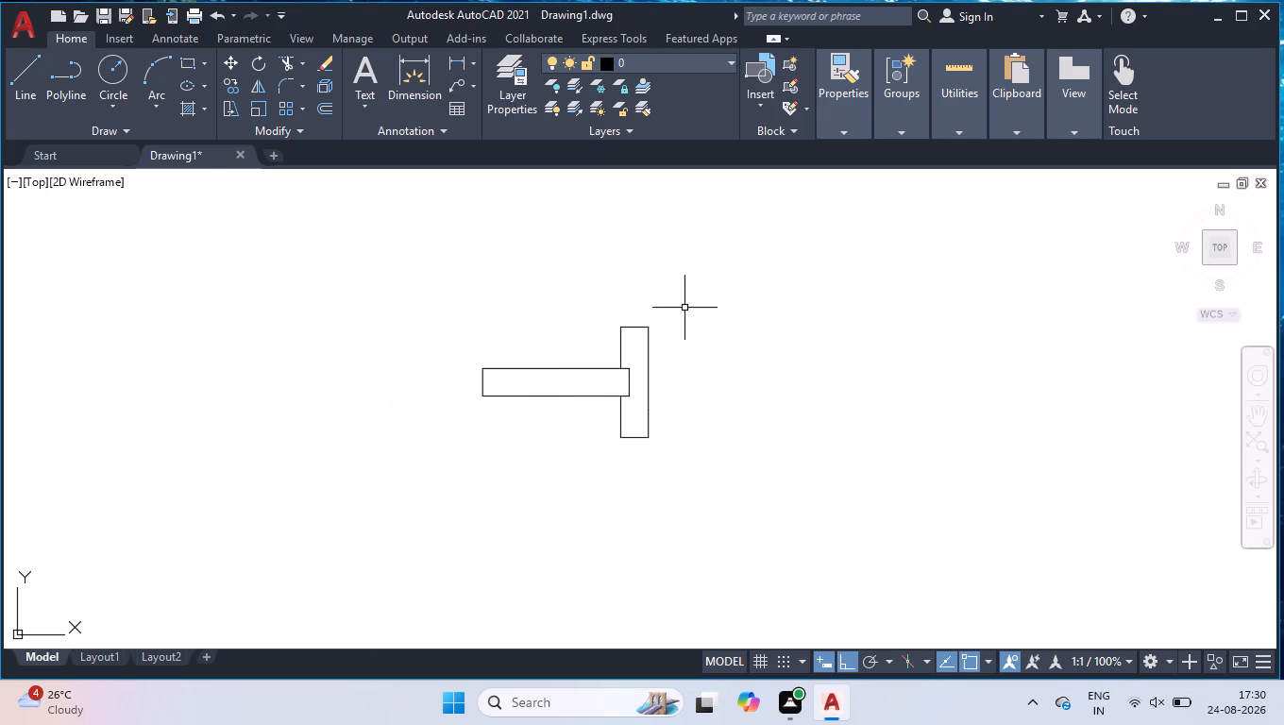
Join all segments of the small T-shaped detail.
left_click(696, 288)
left_click_drag(696, 288, 694, 297)
left_click(421, 489)
key("j")
key("Return")
left_click(667, 304)
left_click(462, 514)
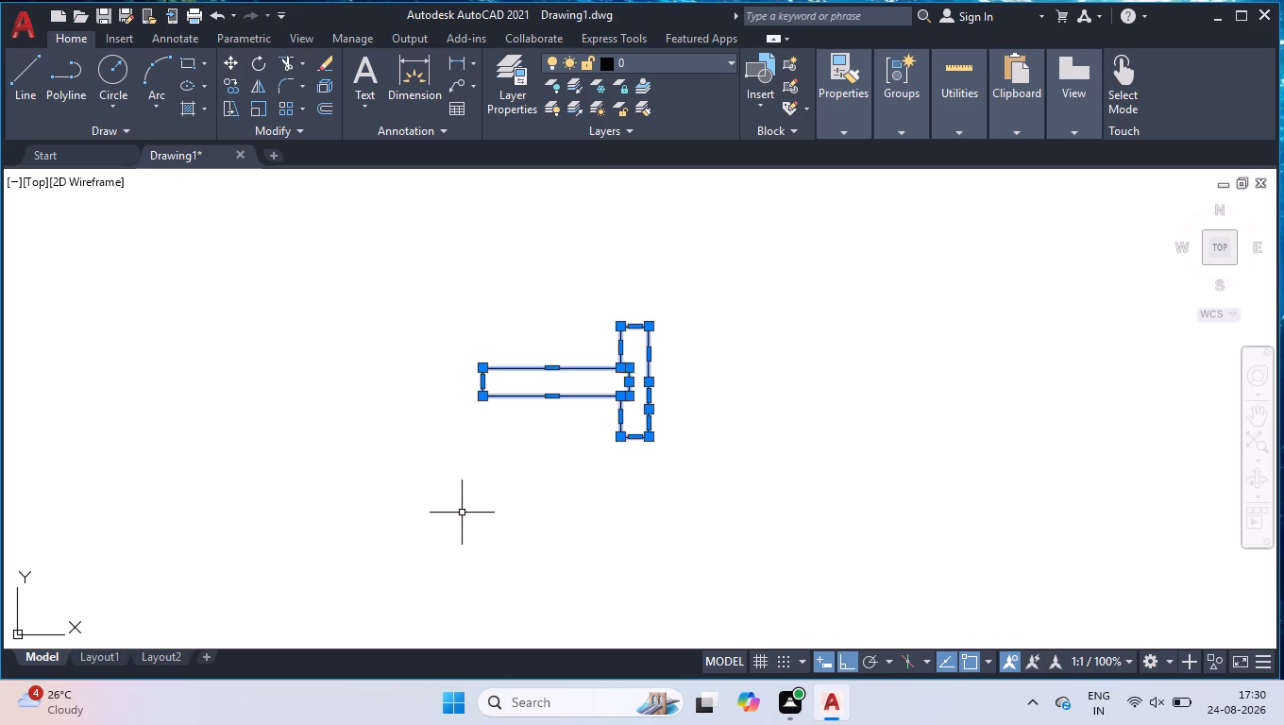
key("j")
key("Return")
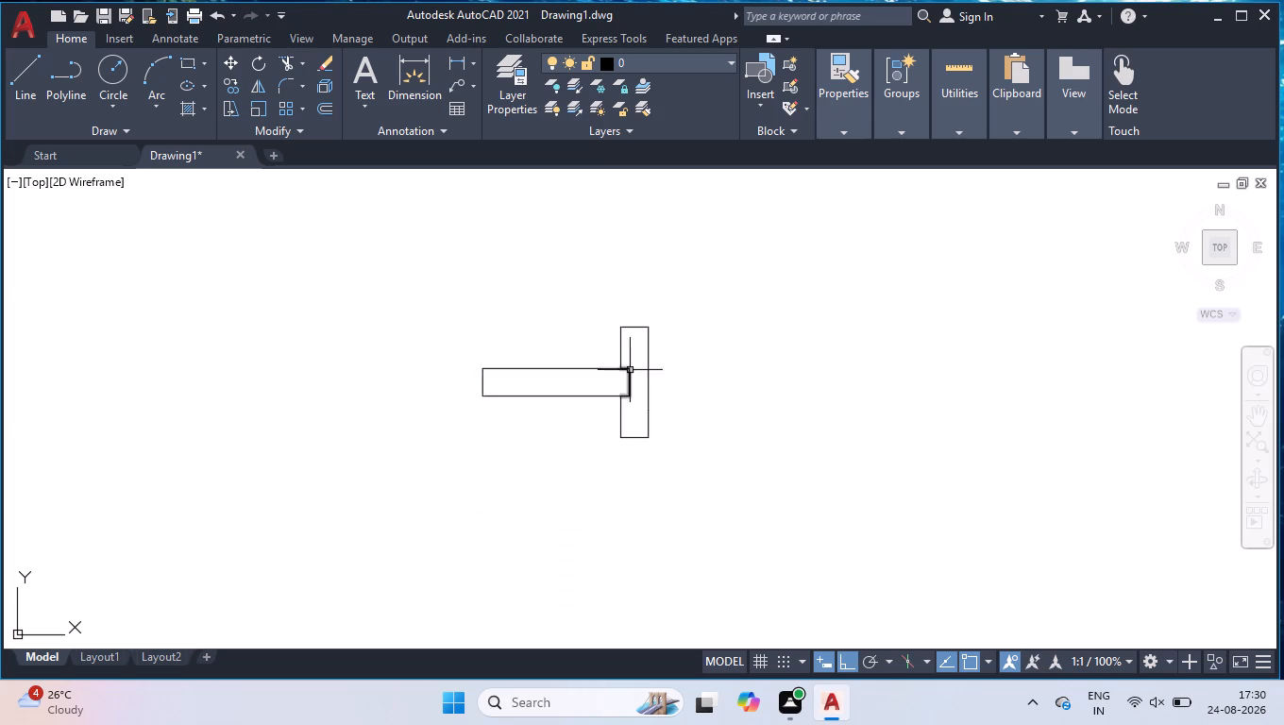
Mirror the T-shaped detail across a vertical axis a little to its right, keeping the original.
left_click(676, 307)
left_click(425, 541)
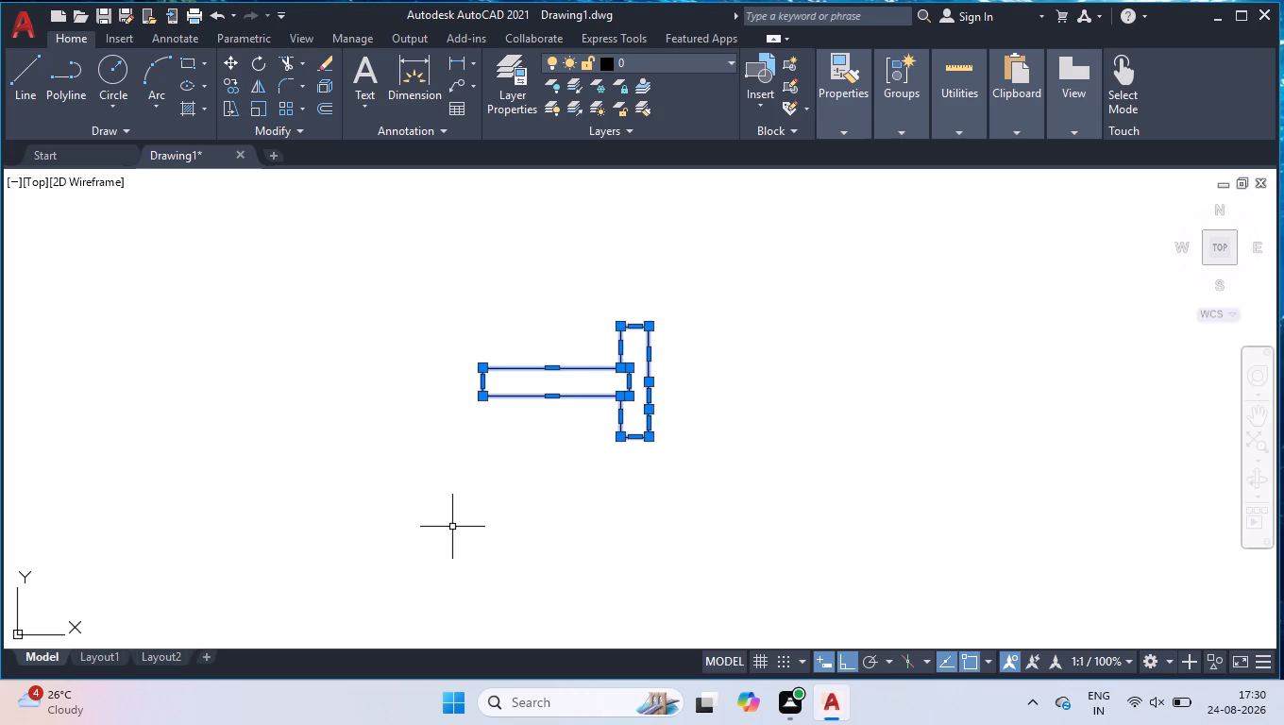
type("MU")
key("BackSpace")
key("i")
key("Return")
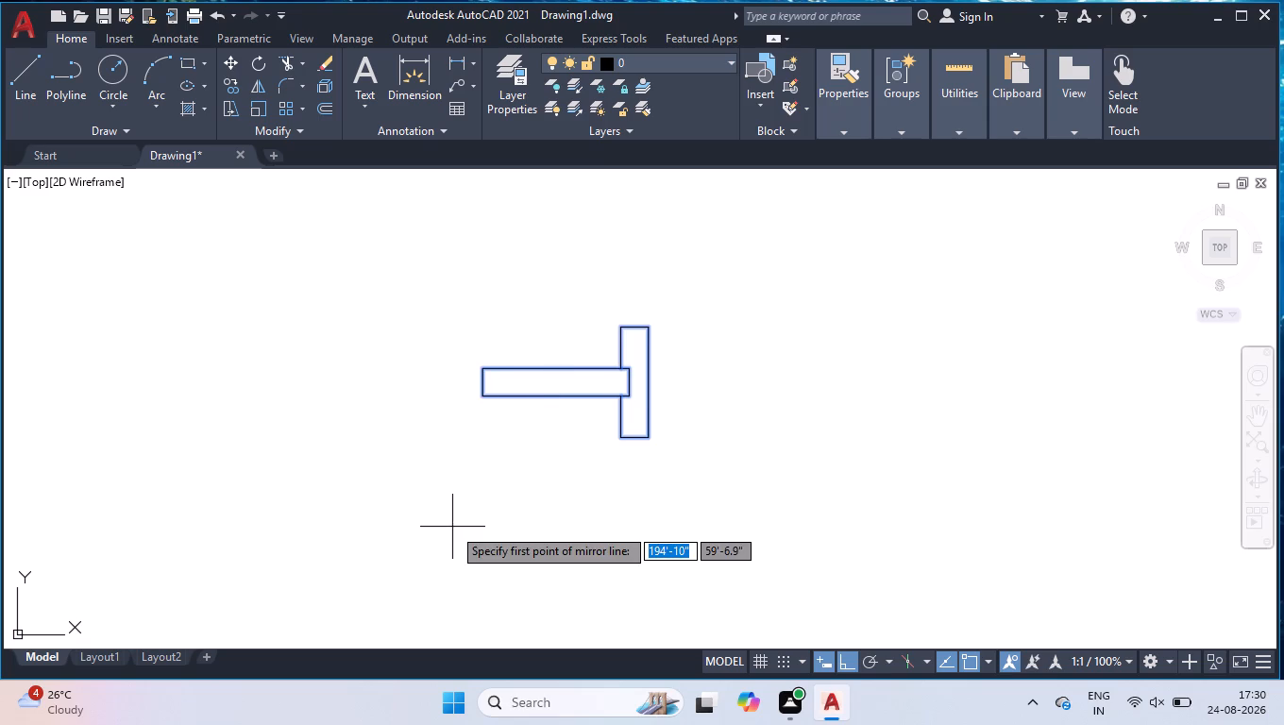
left_click(730, 272)
left_click(731, 496)
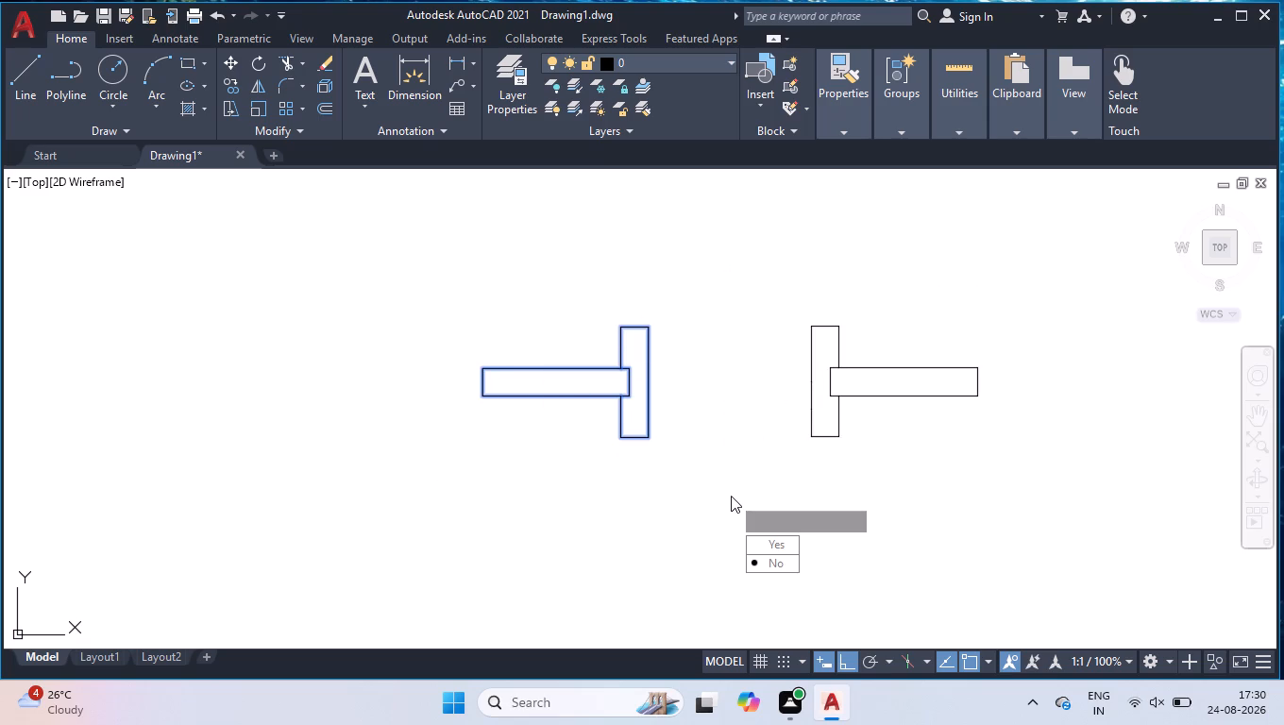
key("Return")
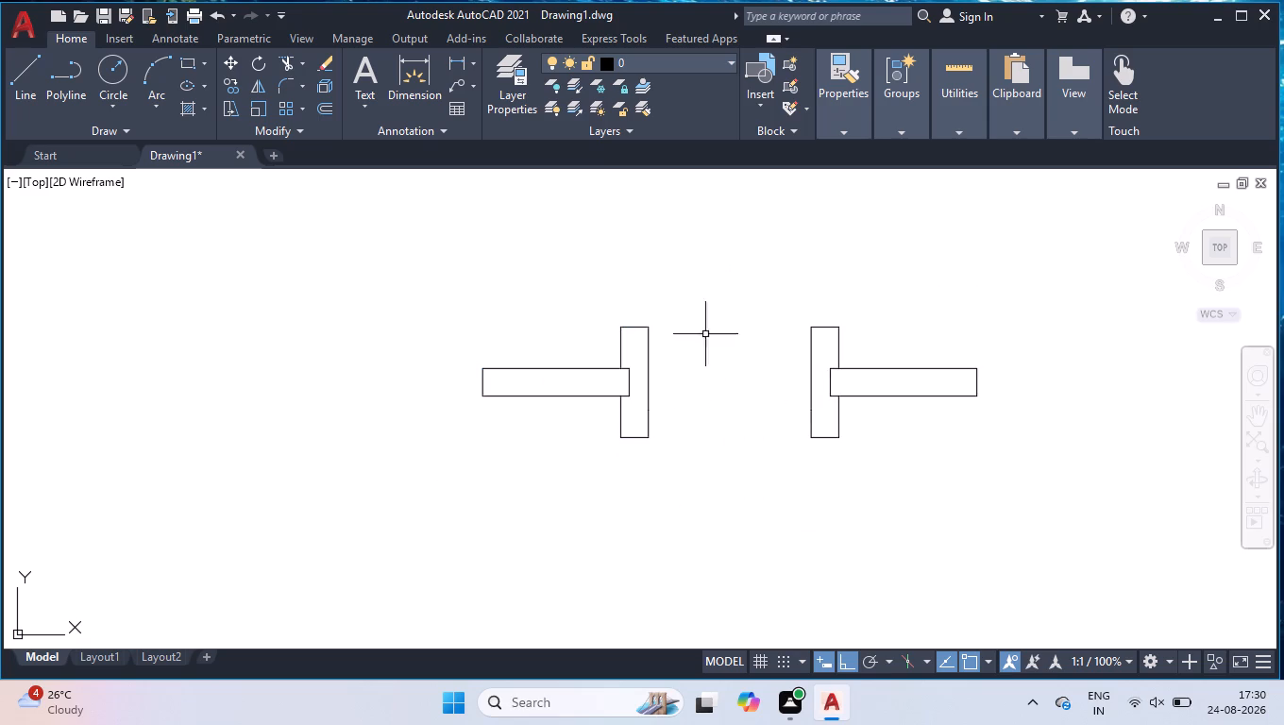
Copy the original T-shaped detail by its upper-right corner onto the left panel's upper opening line near the tip, using polar tracking instead of ortho.
left_click_drag(675, 290, 683, 317)
left_click(493, 466)
type("CO")
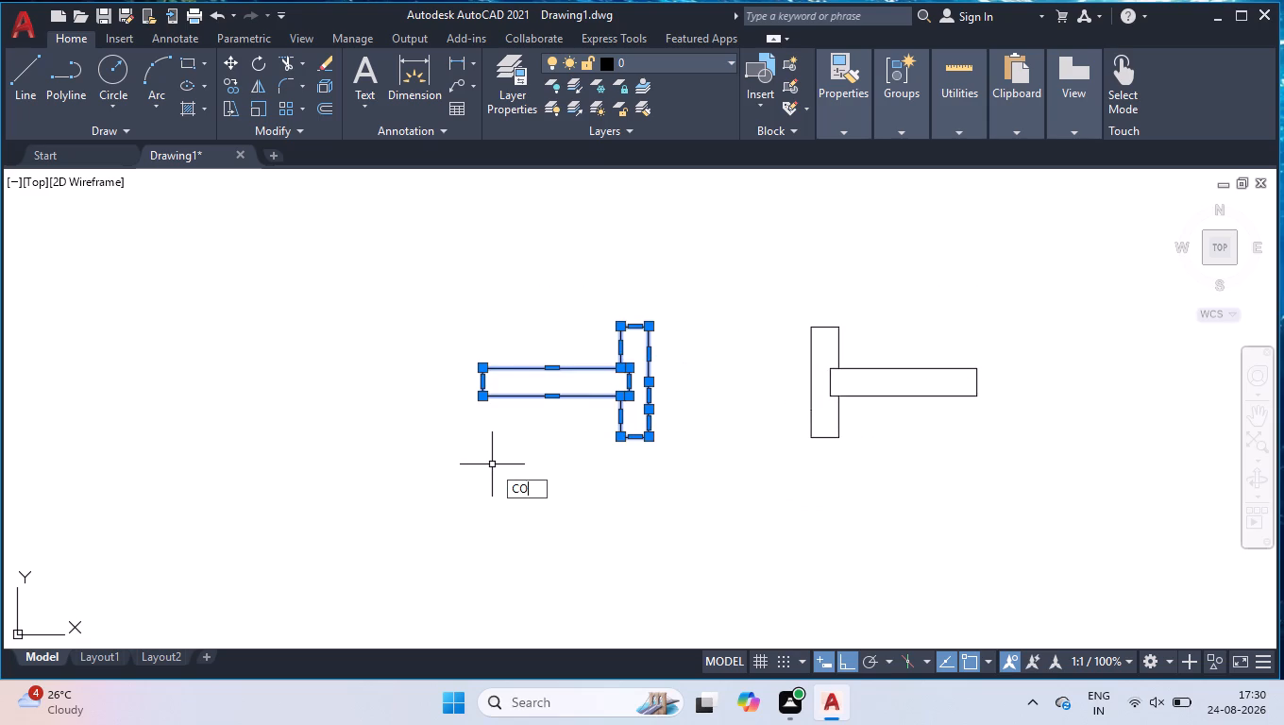
key("Return")
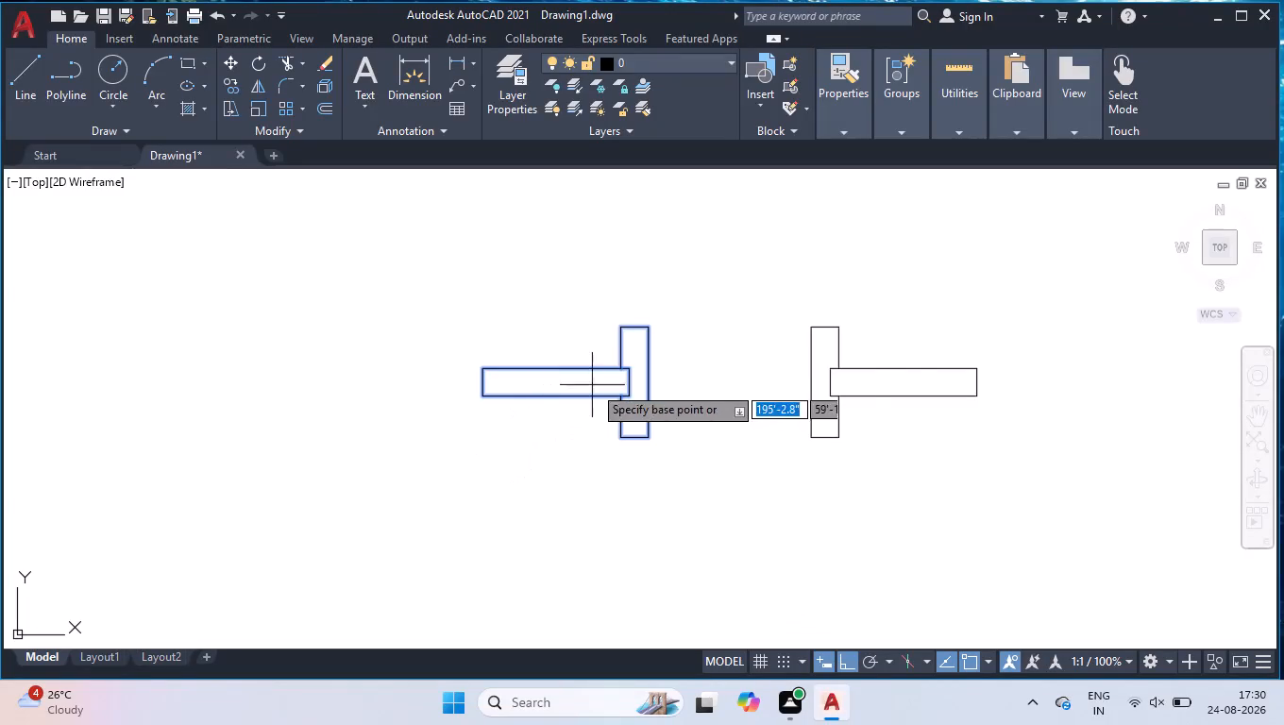
left_click(643, 329)
scroll(636, 346, "down", 3)
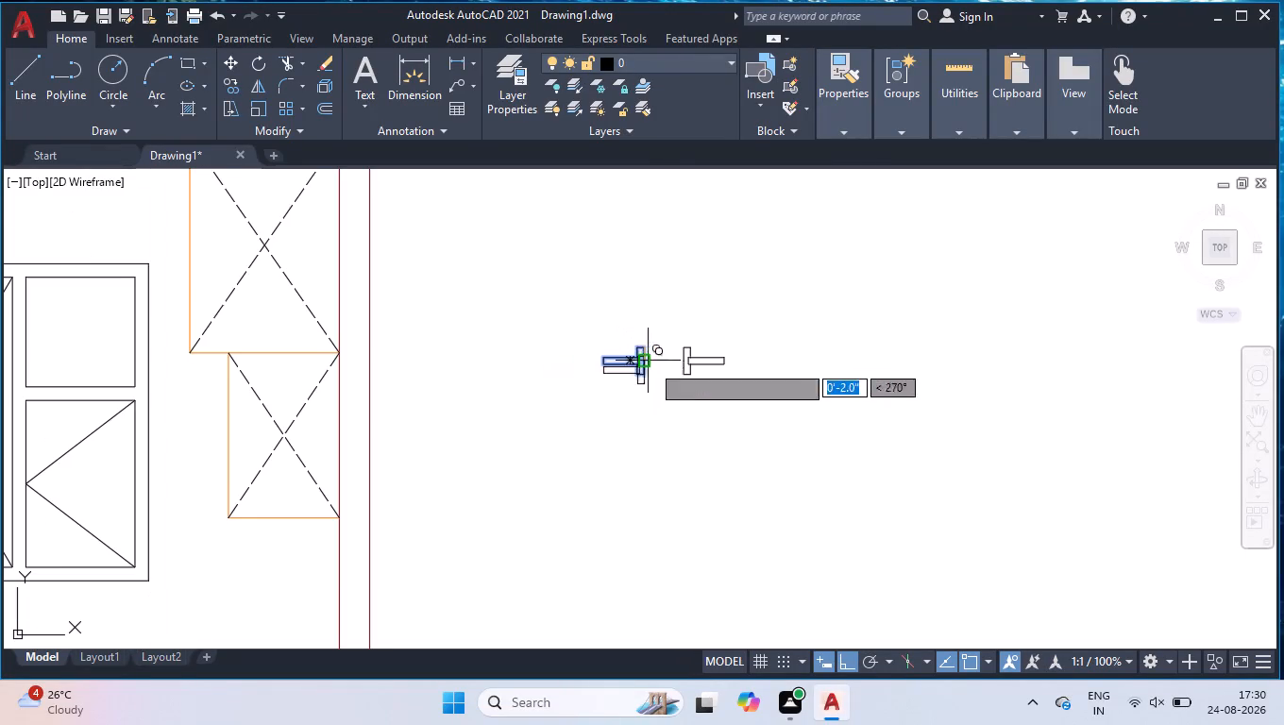
scroll(334, 384, "down", 2)
scroll(440, 390, "down", 1)
scroll(263, 396, "up", 2)
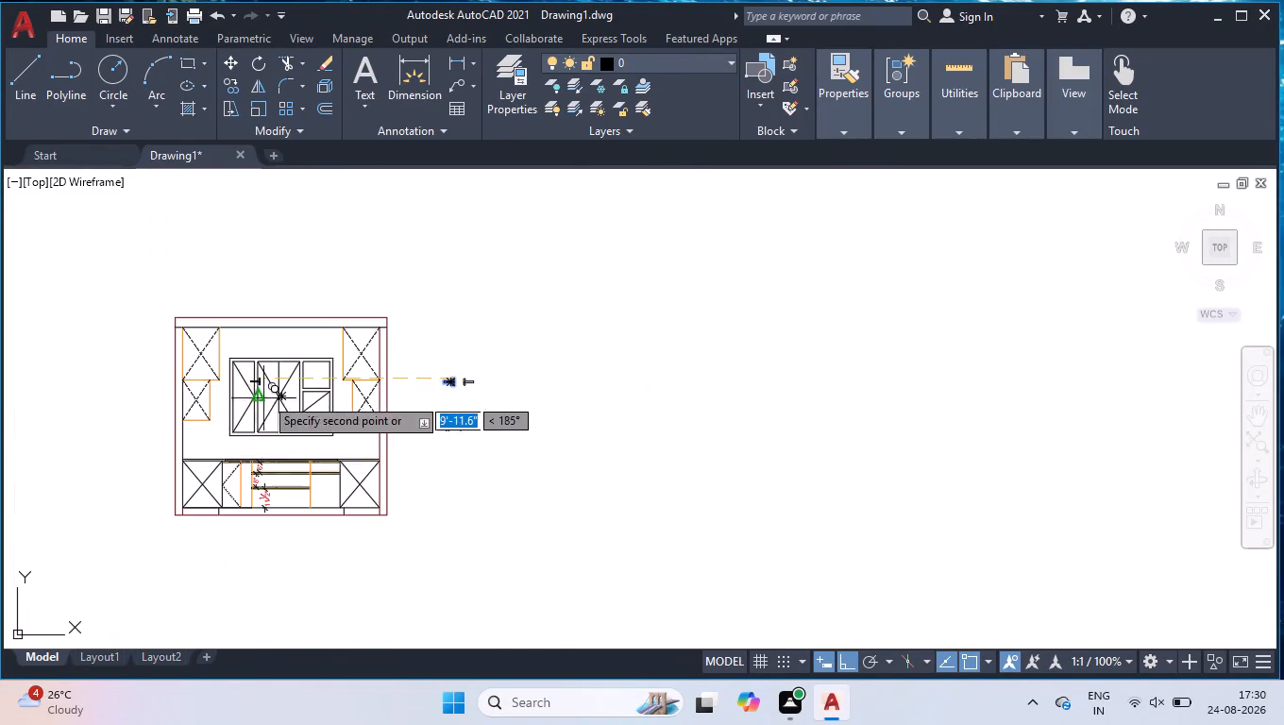
scroll(264, 396, "up", 1)
scroll(178, 398, "up", 2)
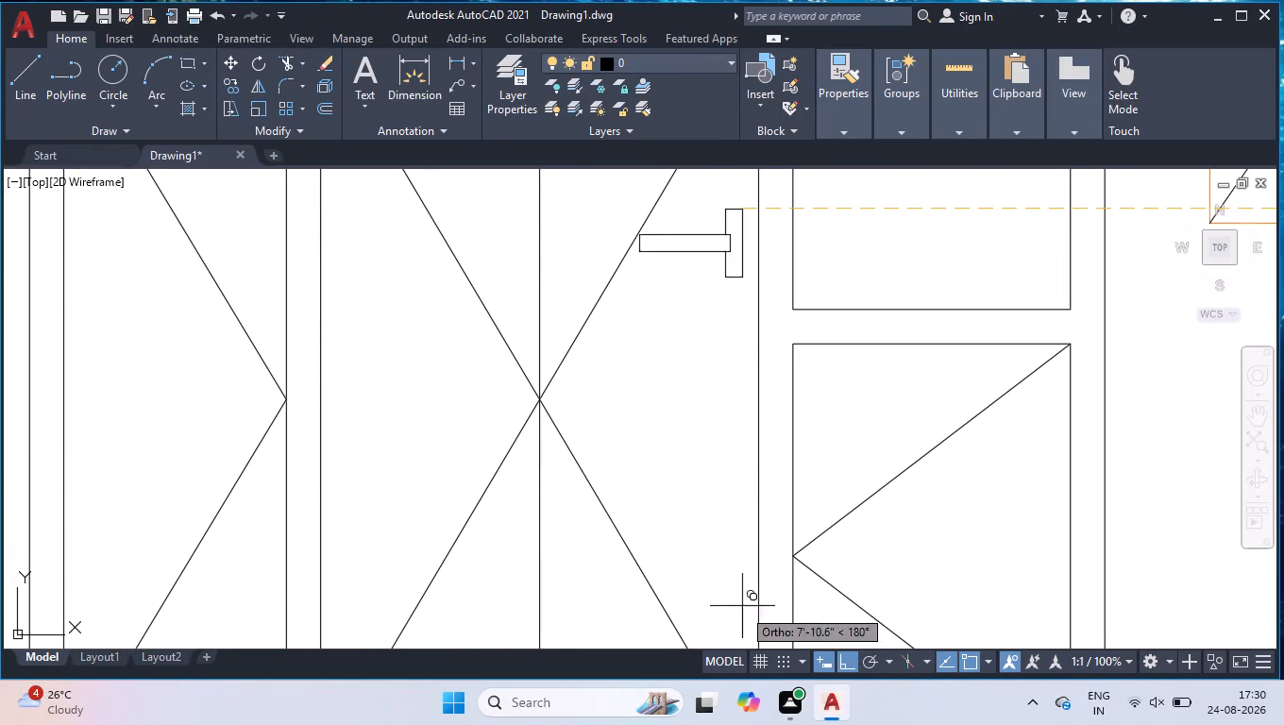
left_click(871, 666)
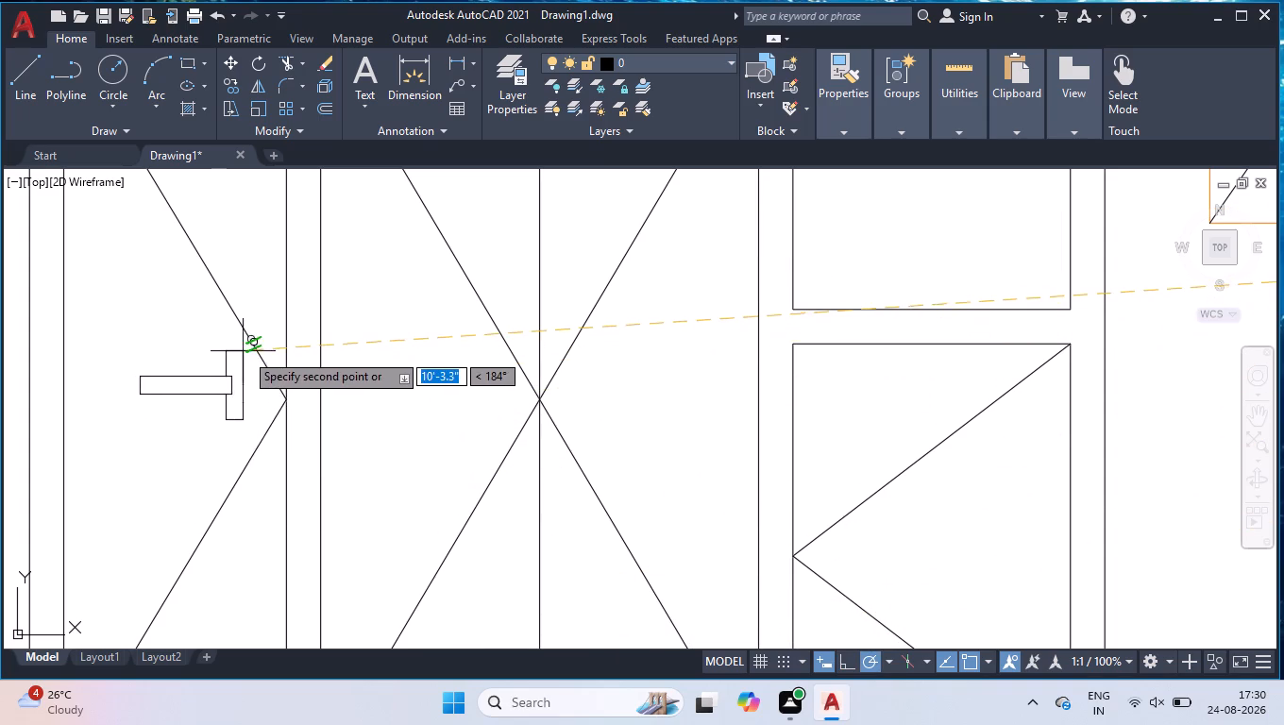
scroll(263, 367, "up", 3)
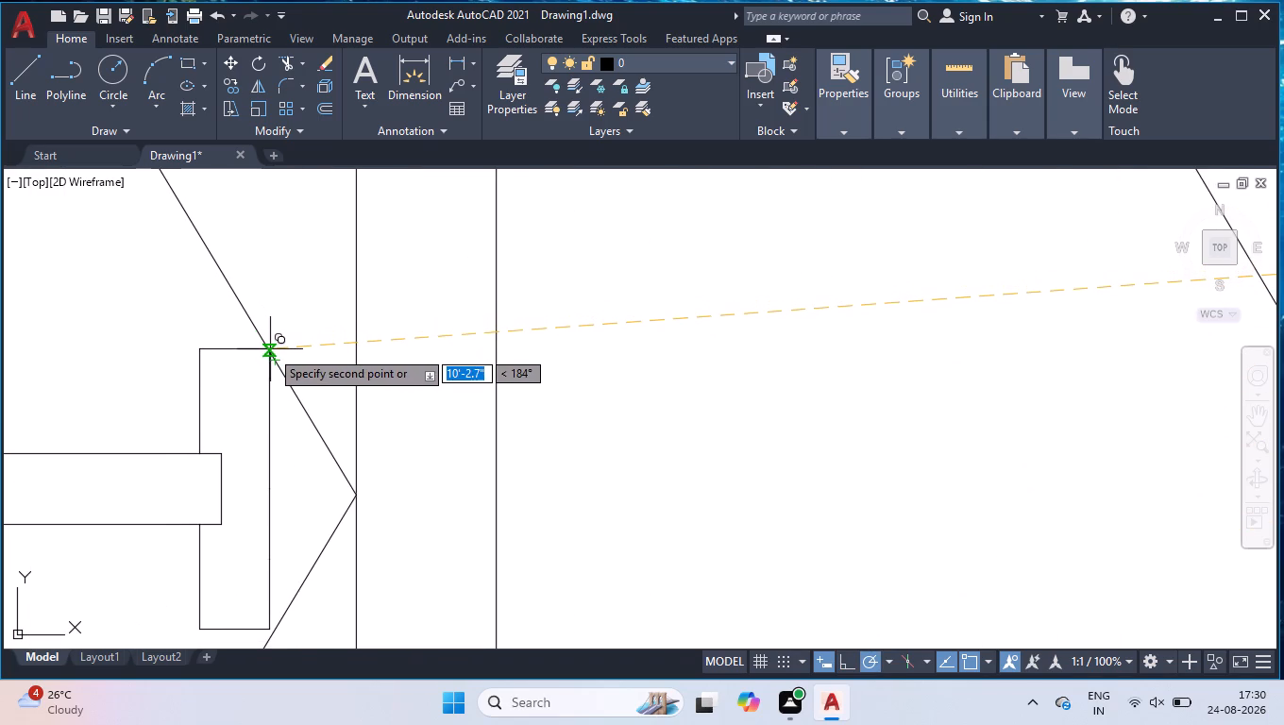
left_click(264, 352)
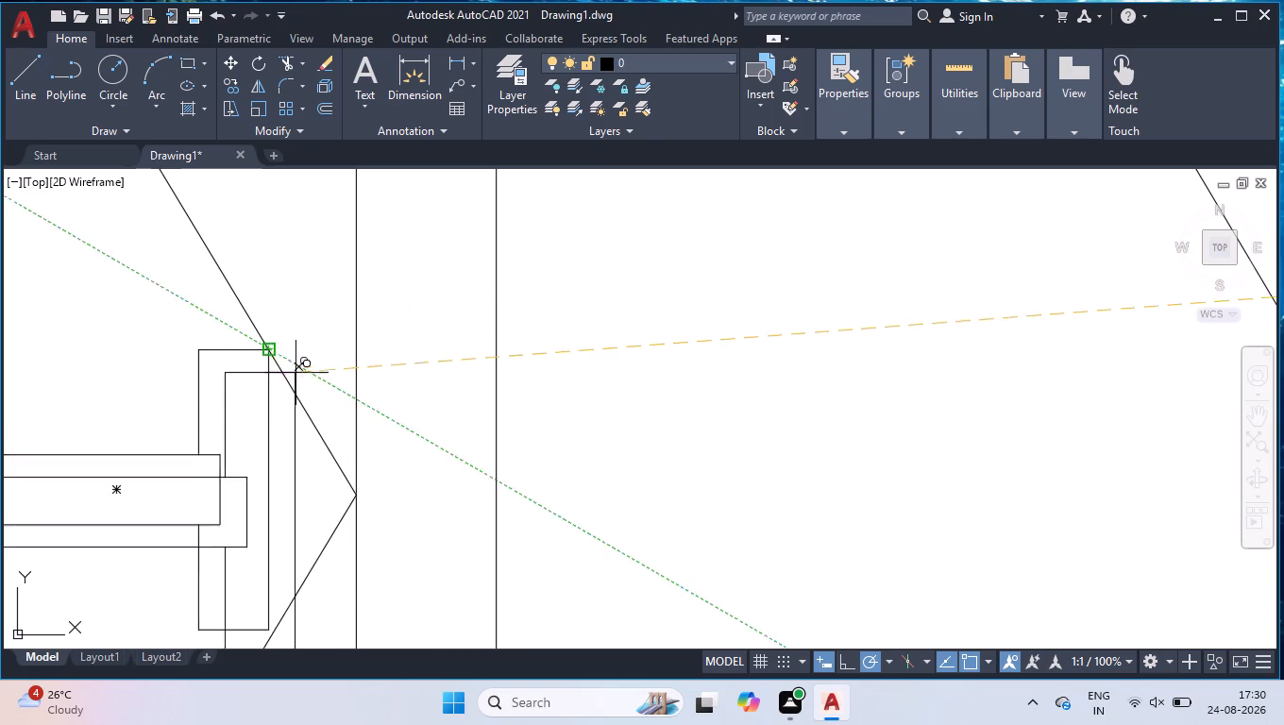
Place another copy at the same height in the central double panel's left leaf, its upper-right corner on the opening line.
scroll(353, 332, "down", 4)
scroll(515, 348, "up", 3)
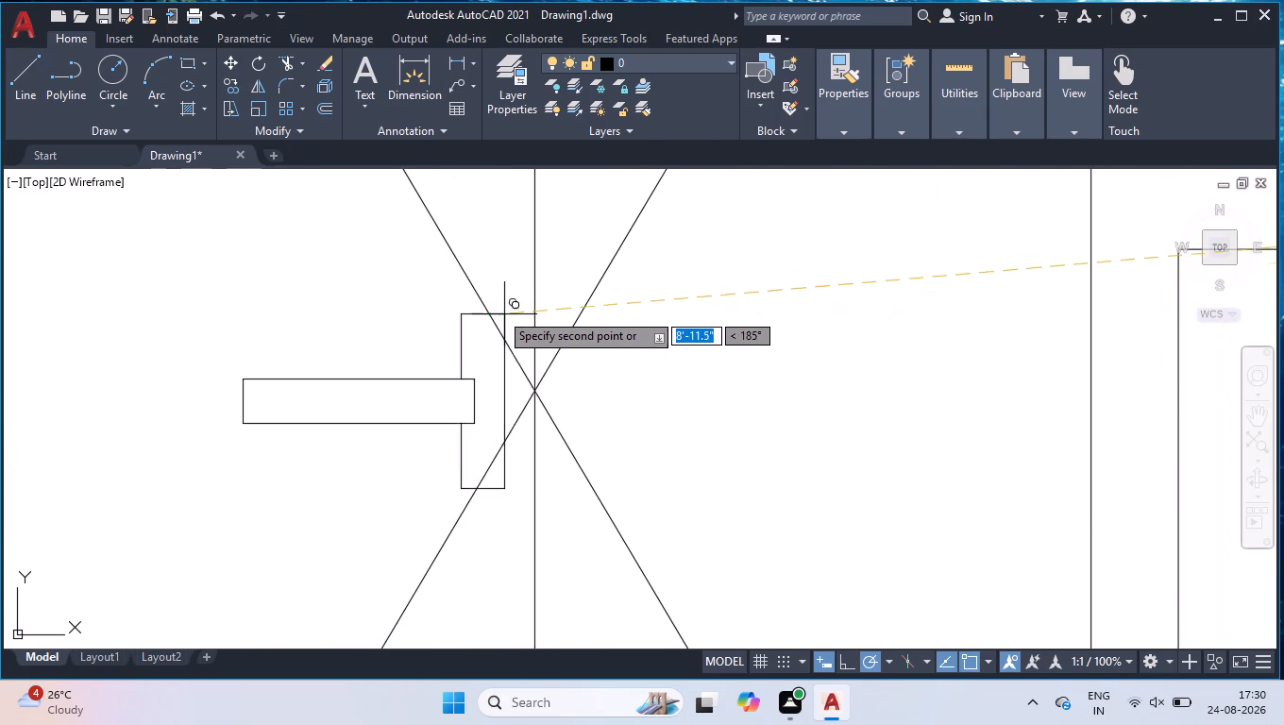
scroll(498, 312, "up", 2)
scroll(474, 308, "down", 1)
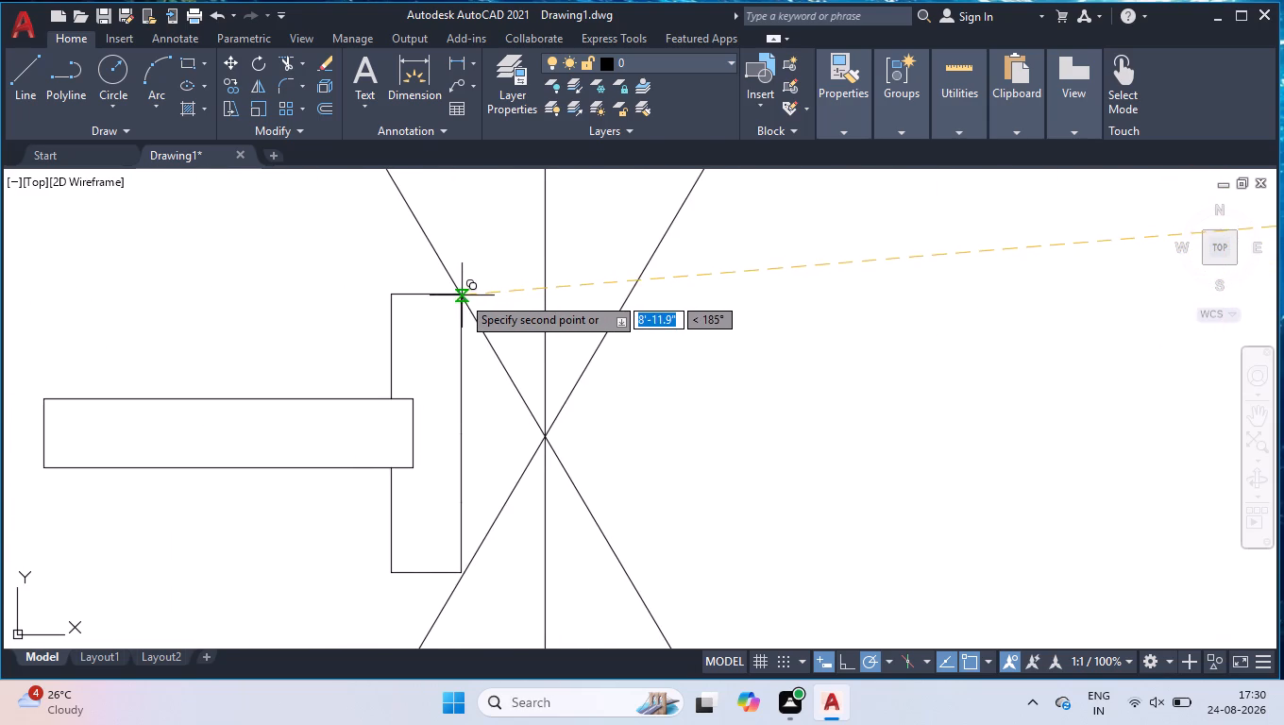
left_click(461, 295)
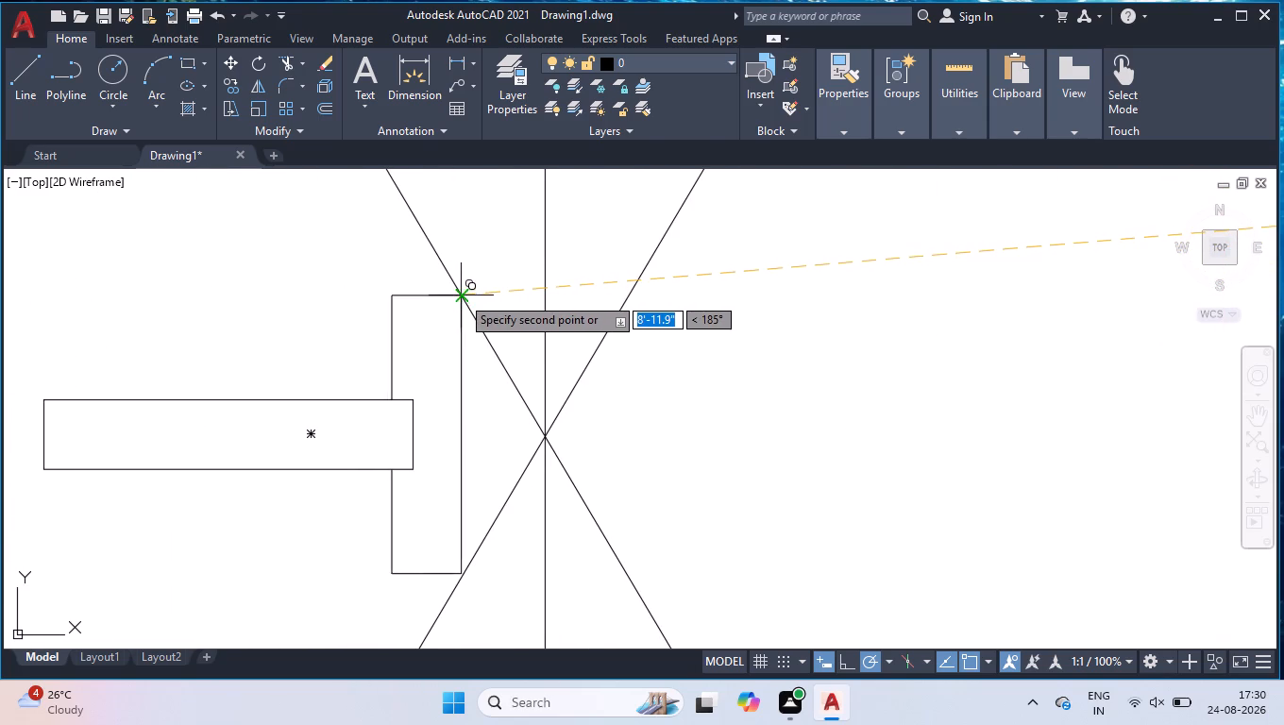
scroll(589, 314, "down", 4)
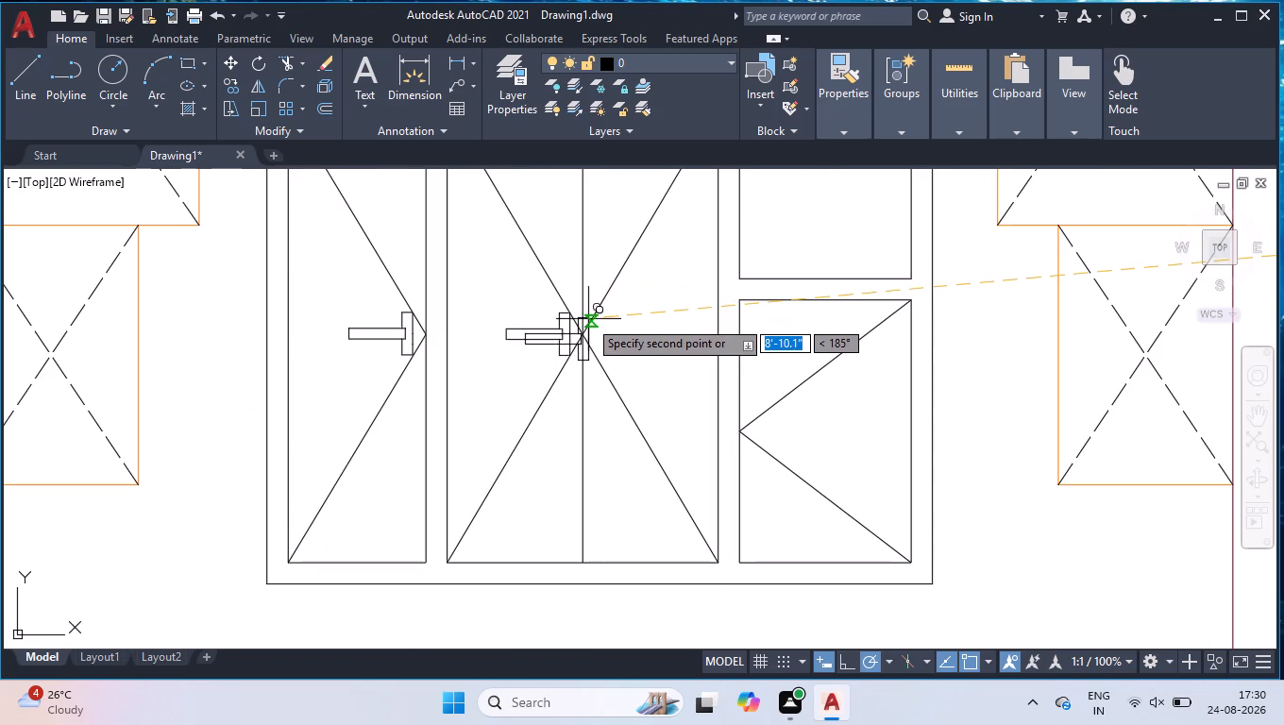
scroll(600, 346, "down", 2)
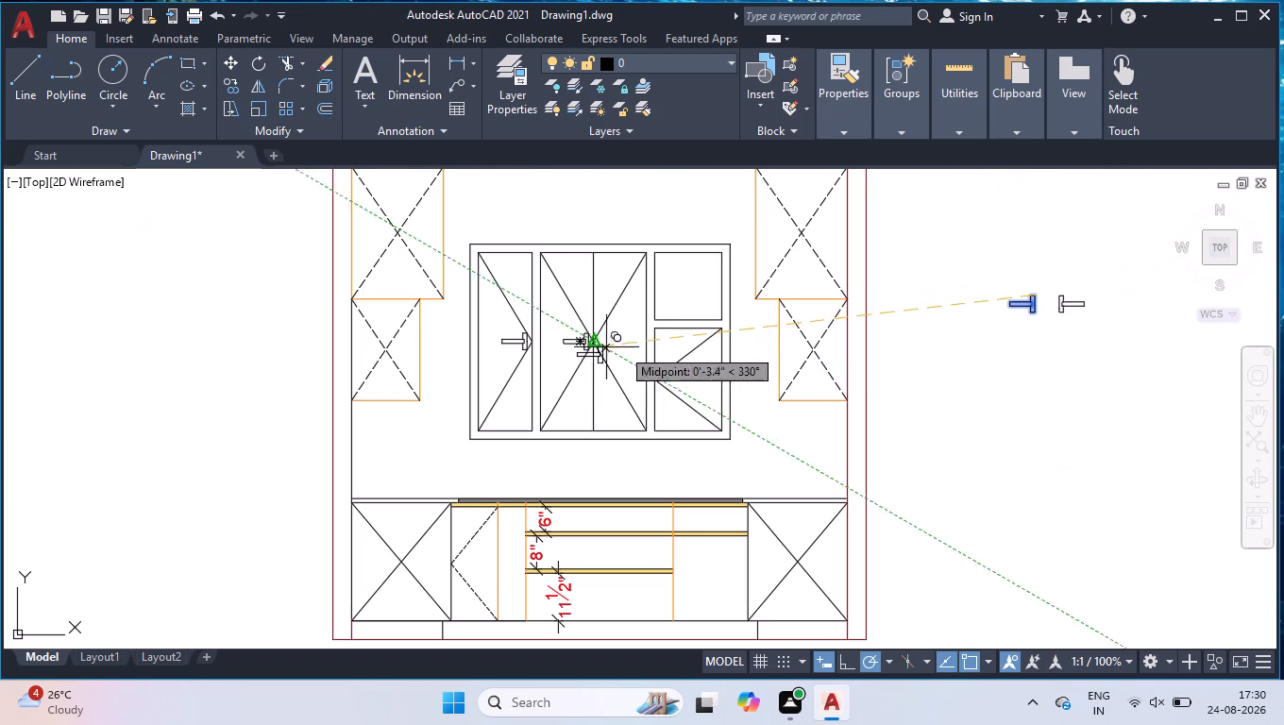
key("Return")
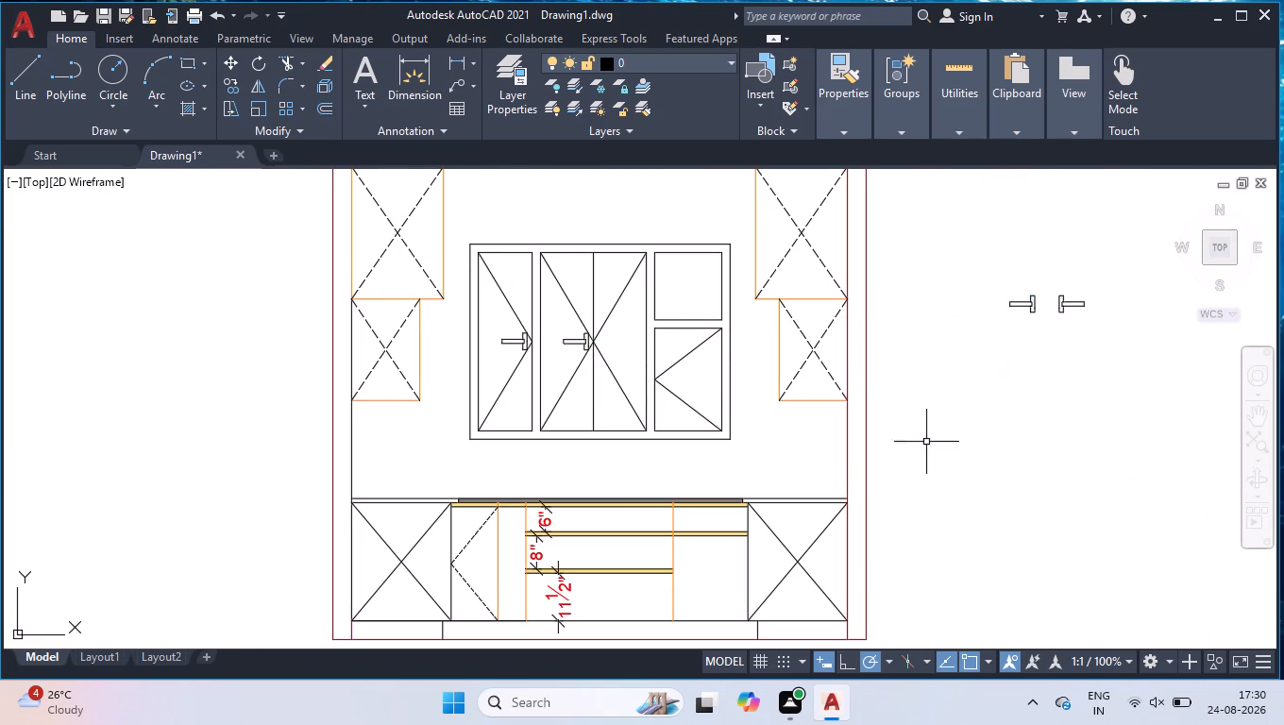
Join the segments of the mirrored T-shaped detail.
left_click(1101, 282)
left_click(1055, 327)
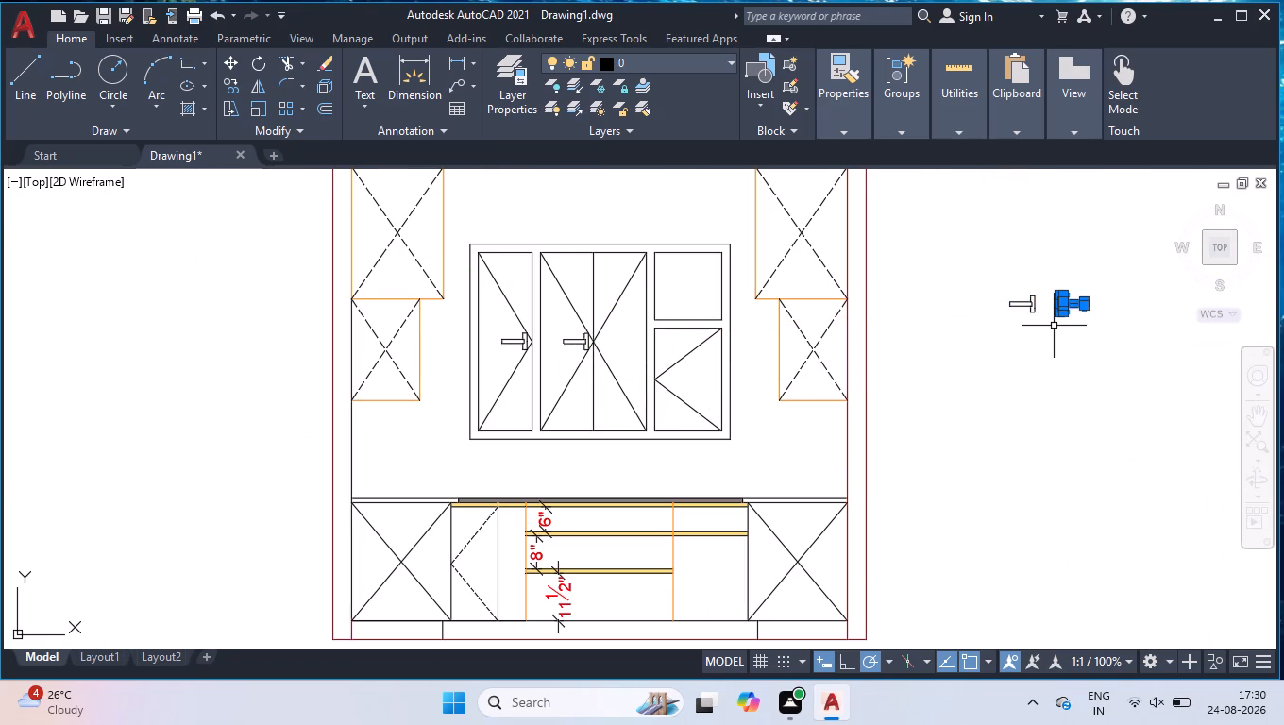
key("j")
key("Return")
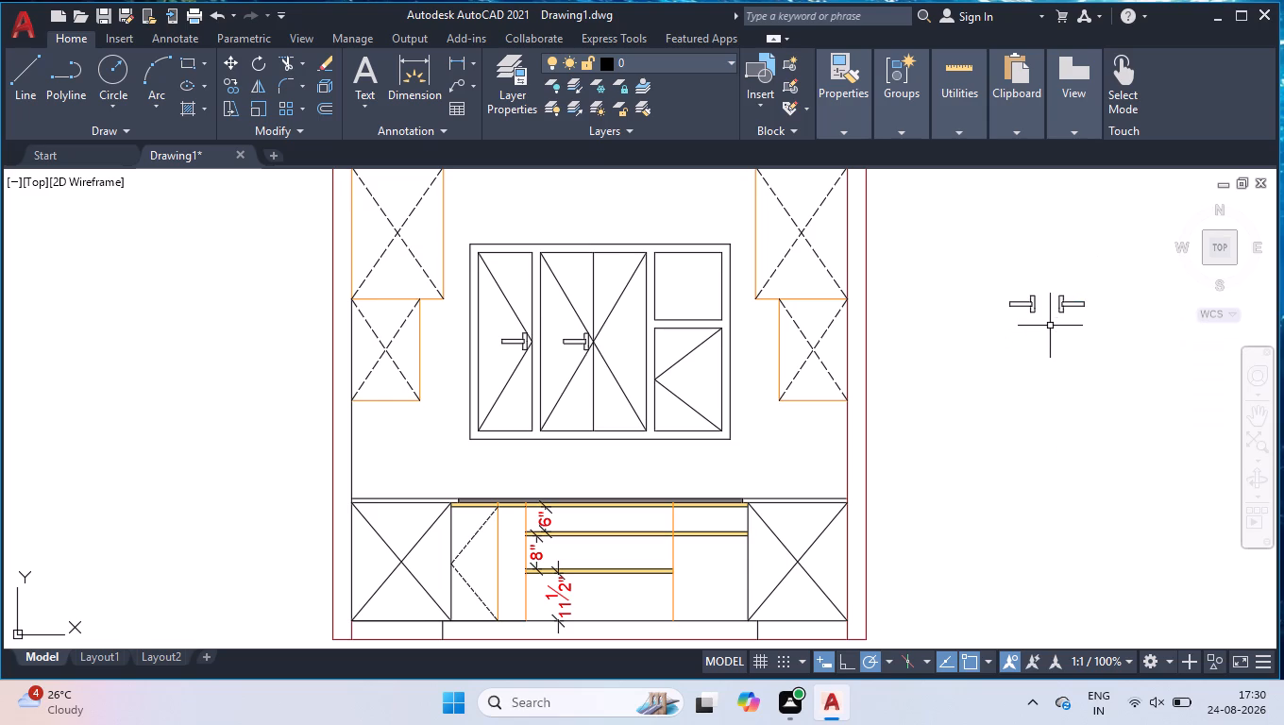
Copy the mirrored T-shaped detail by its upper-left corner onto the upper opening line in the central double panel's right leaf.
left_click(1099, 275)
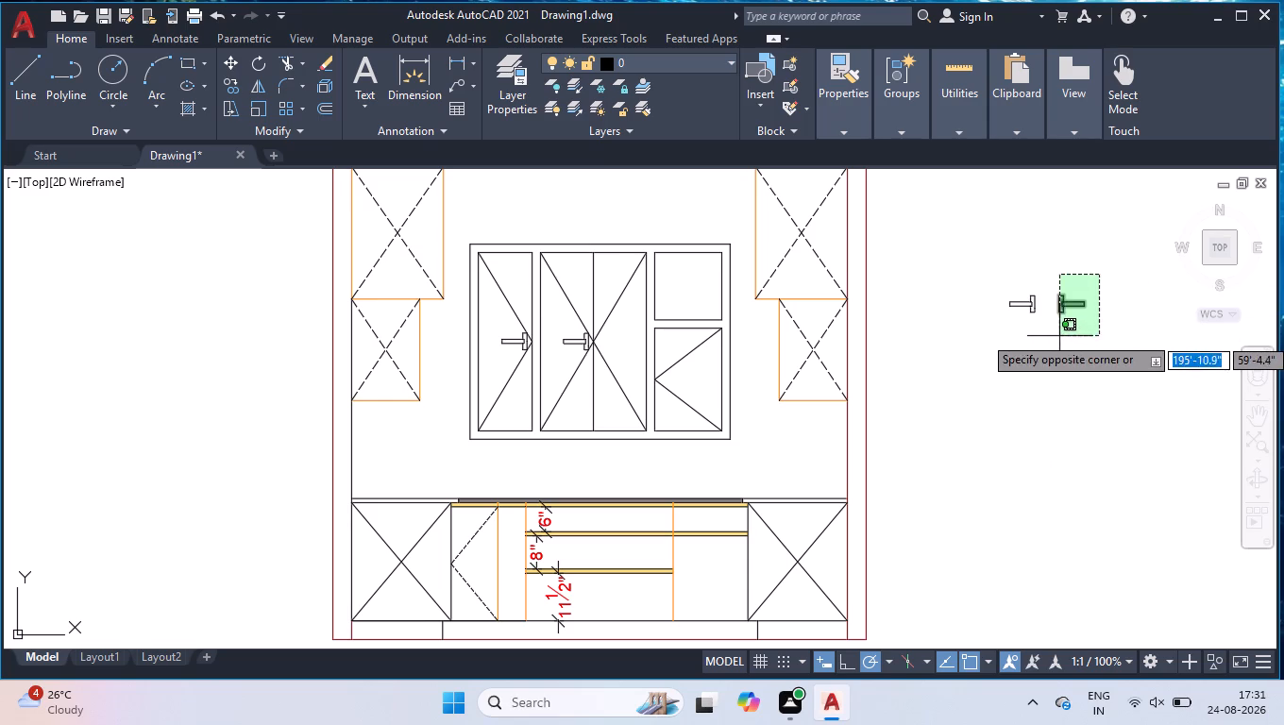
left_click(1052, 332)
key("g")
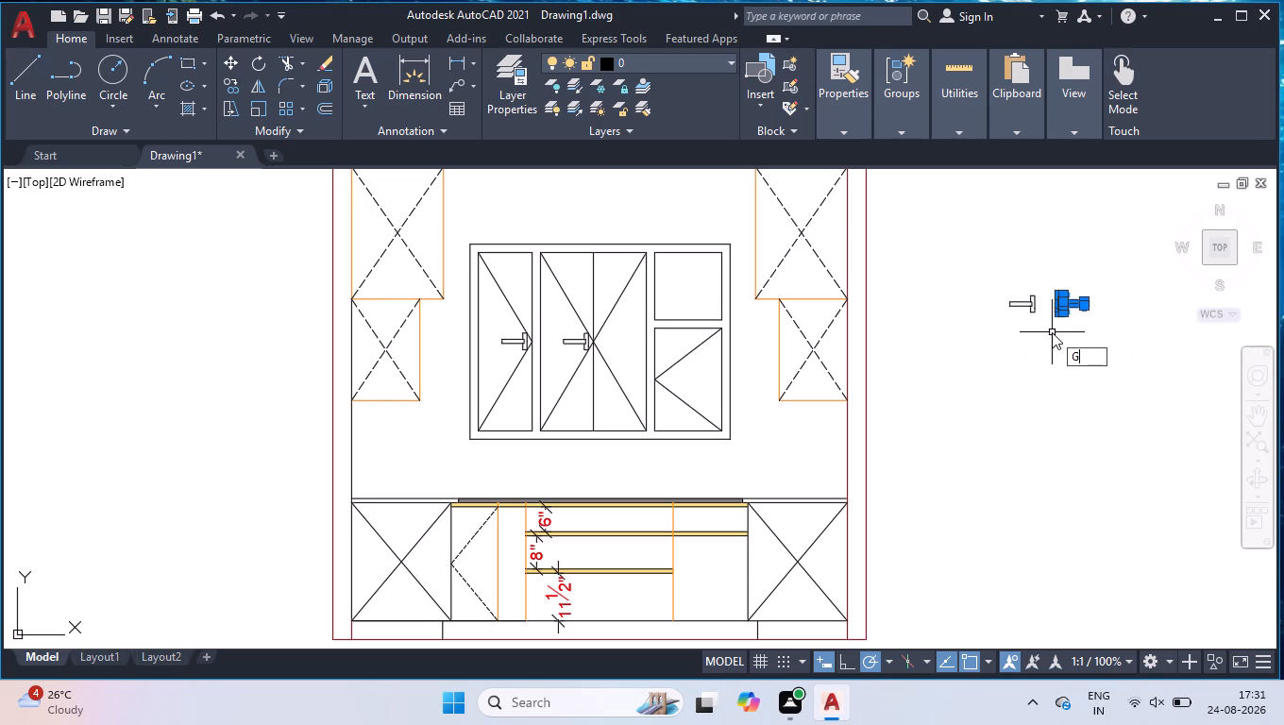
key("BackSpace")
type("CO")
key("Return")
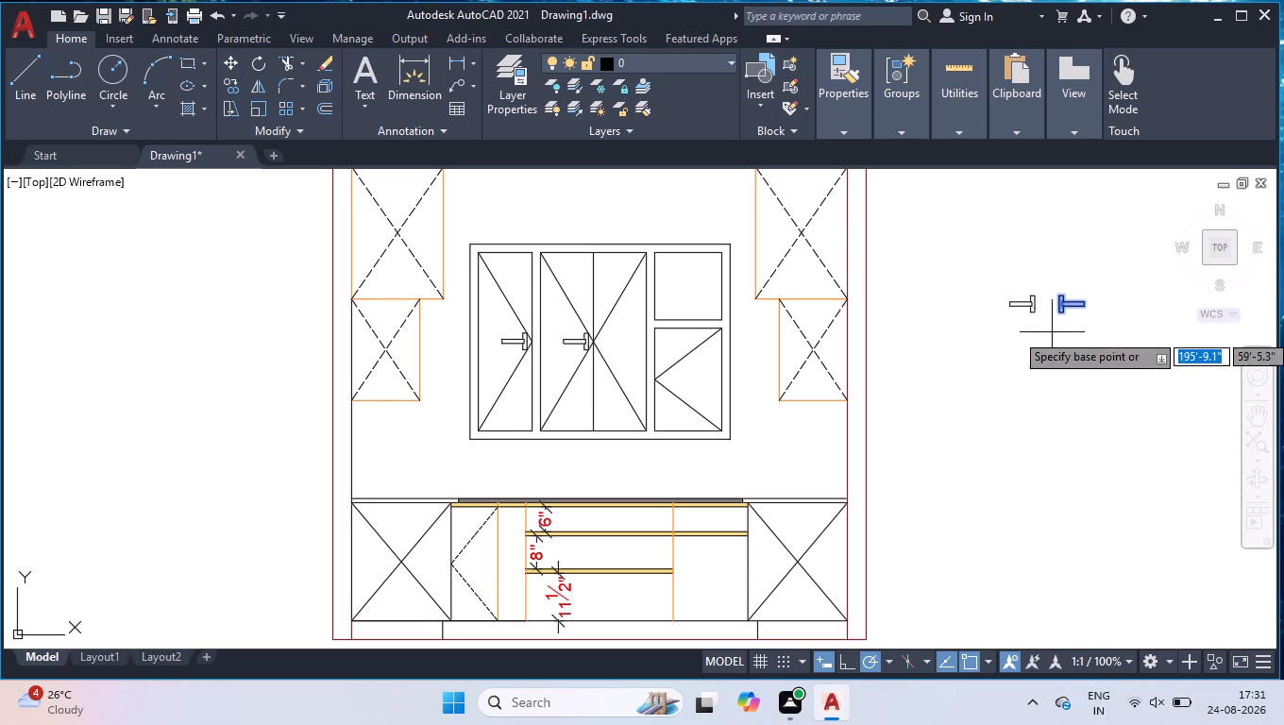
scroll(1078, 273, "up", 3)
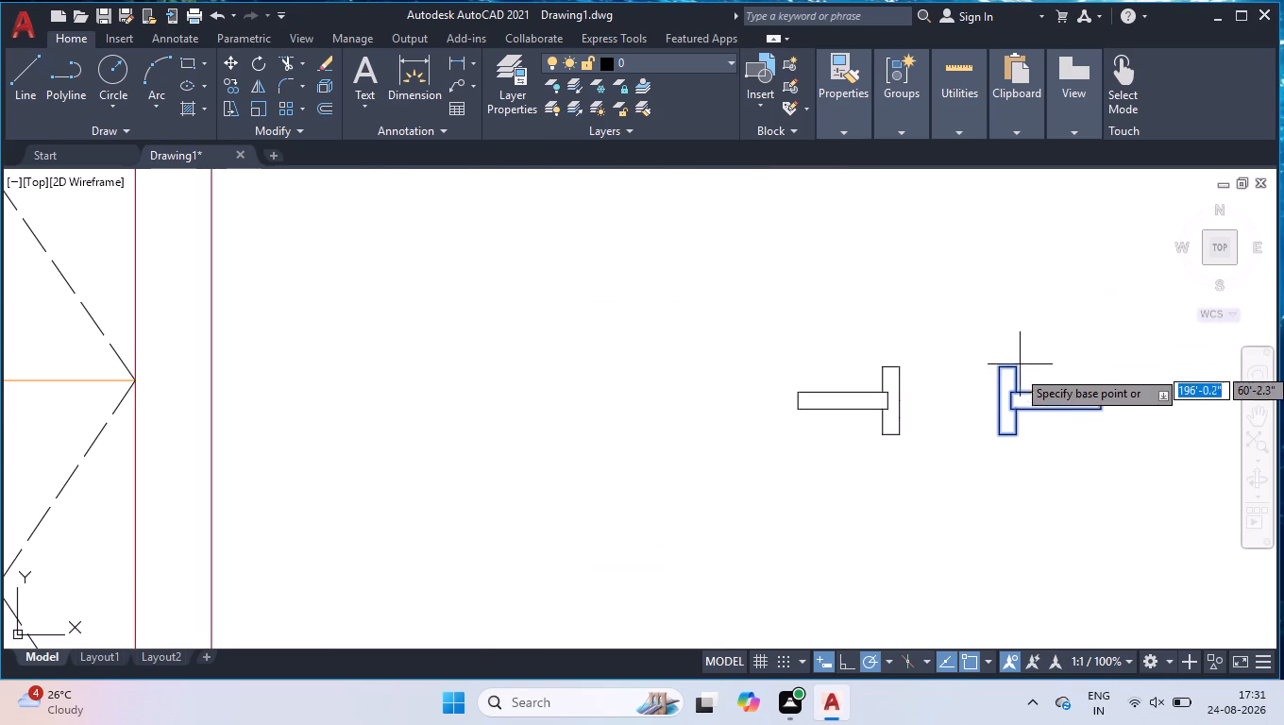
left_click(998, 365)
scroll(819, 363, "down", 2)
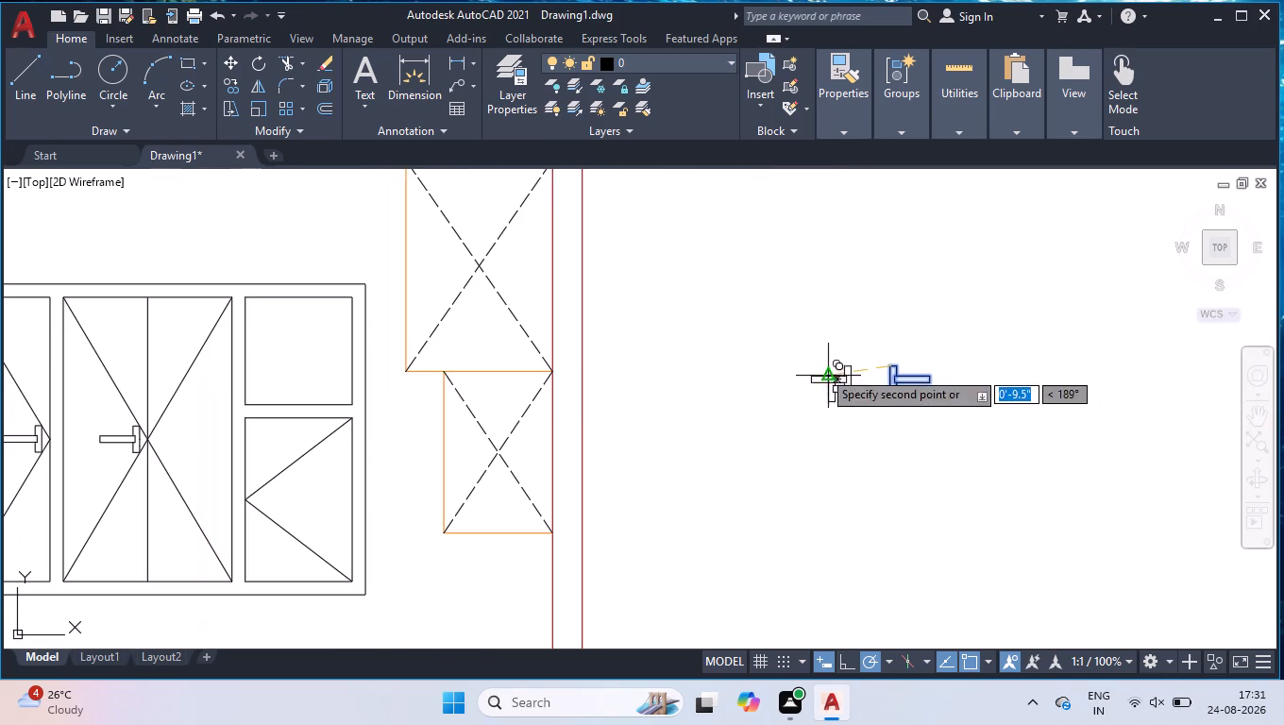
scroll(116, 447, "up", 3)
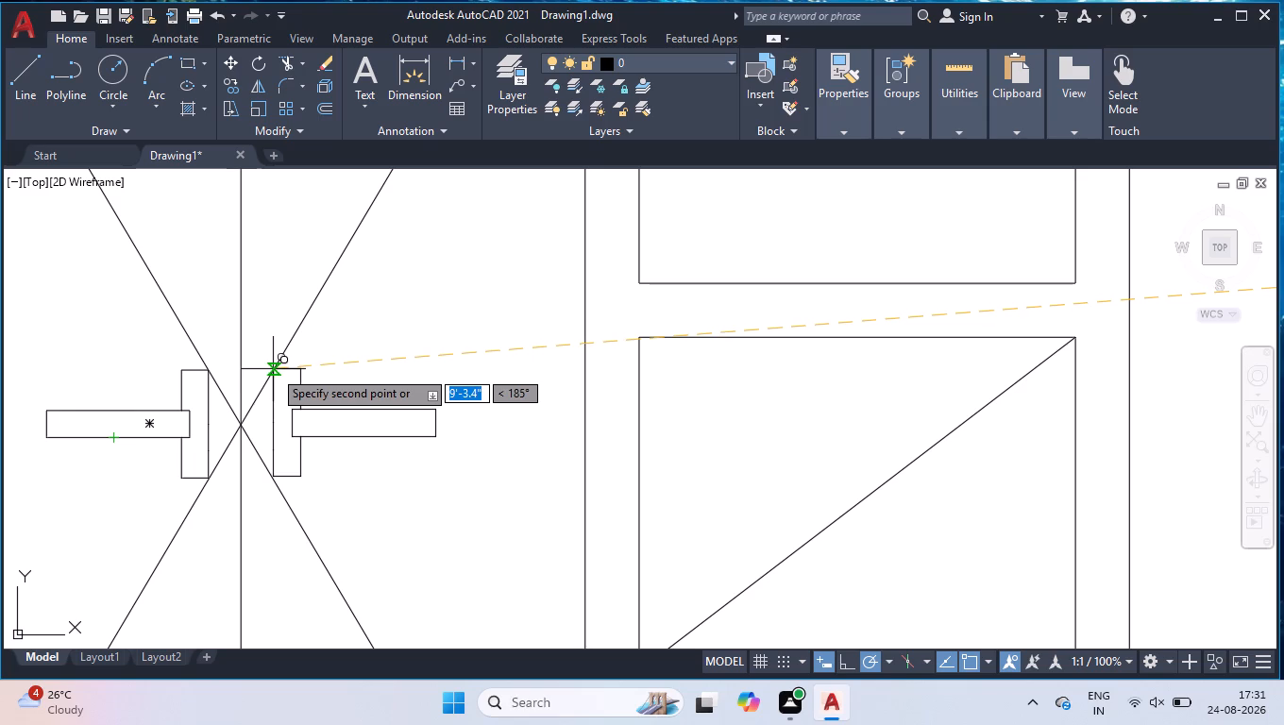
left_click(273, 371)
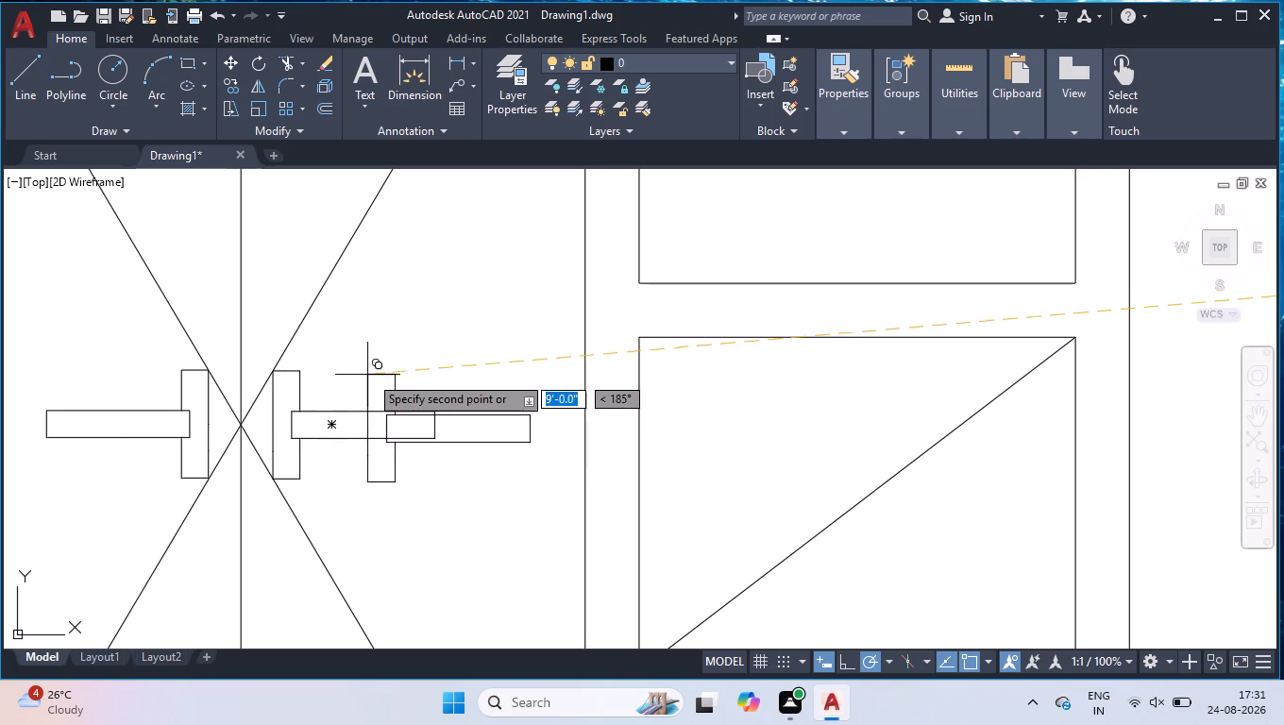
Place another copy of the mirrored detail in the lower-right panel, its upper-left corner on the upper opening line near the tip.
scroll(500, 381, "down", 4)
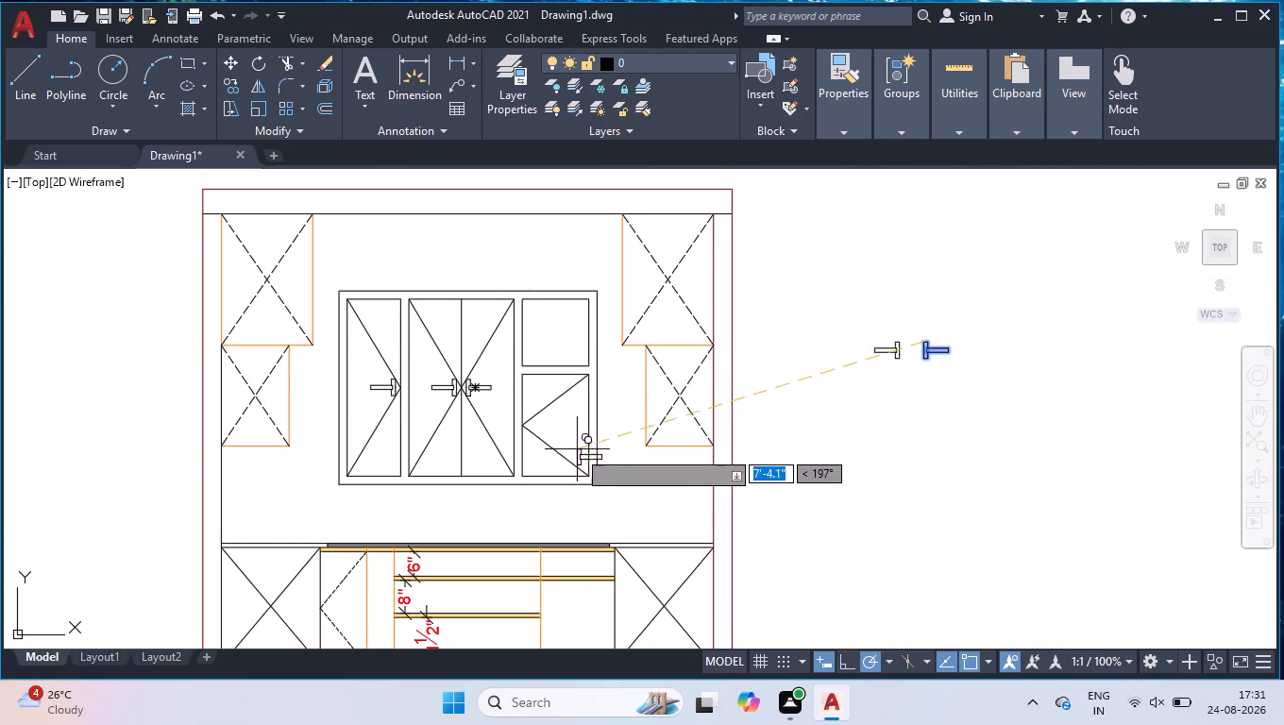
scroll(560, 429, "up", 3)
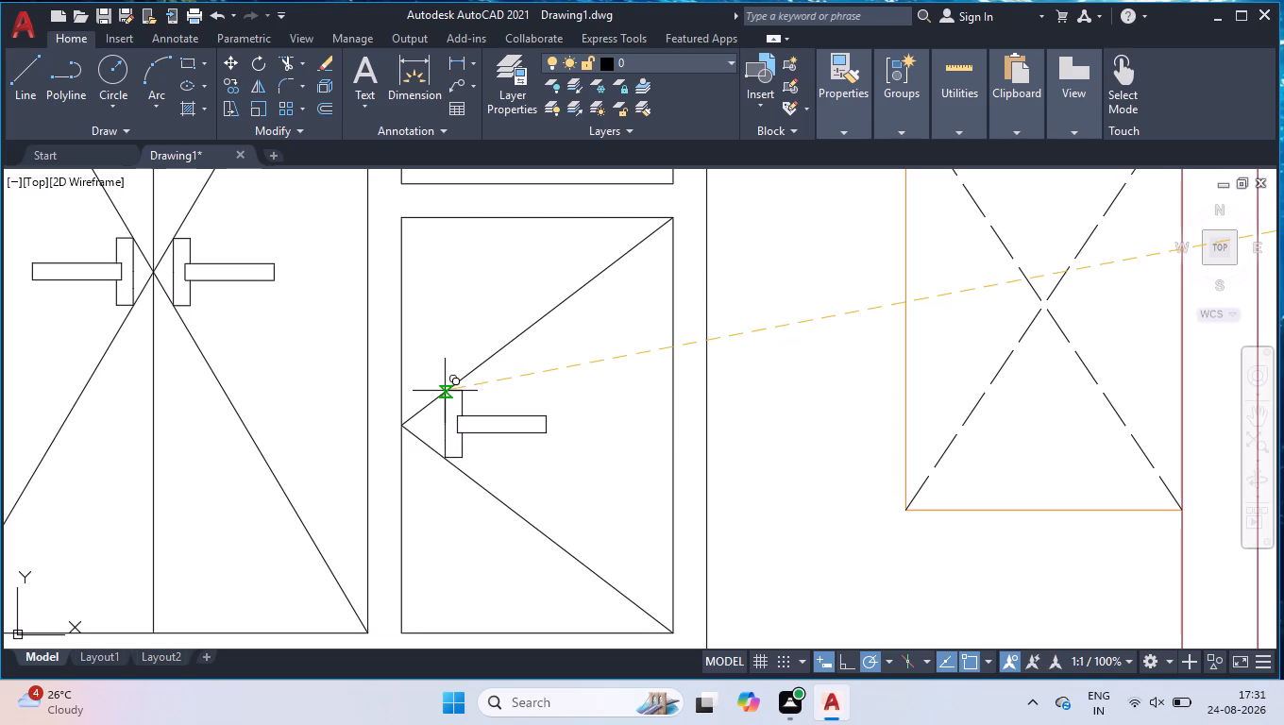
left_click(445, 391)
key("Return")
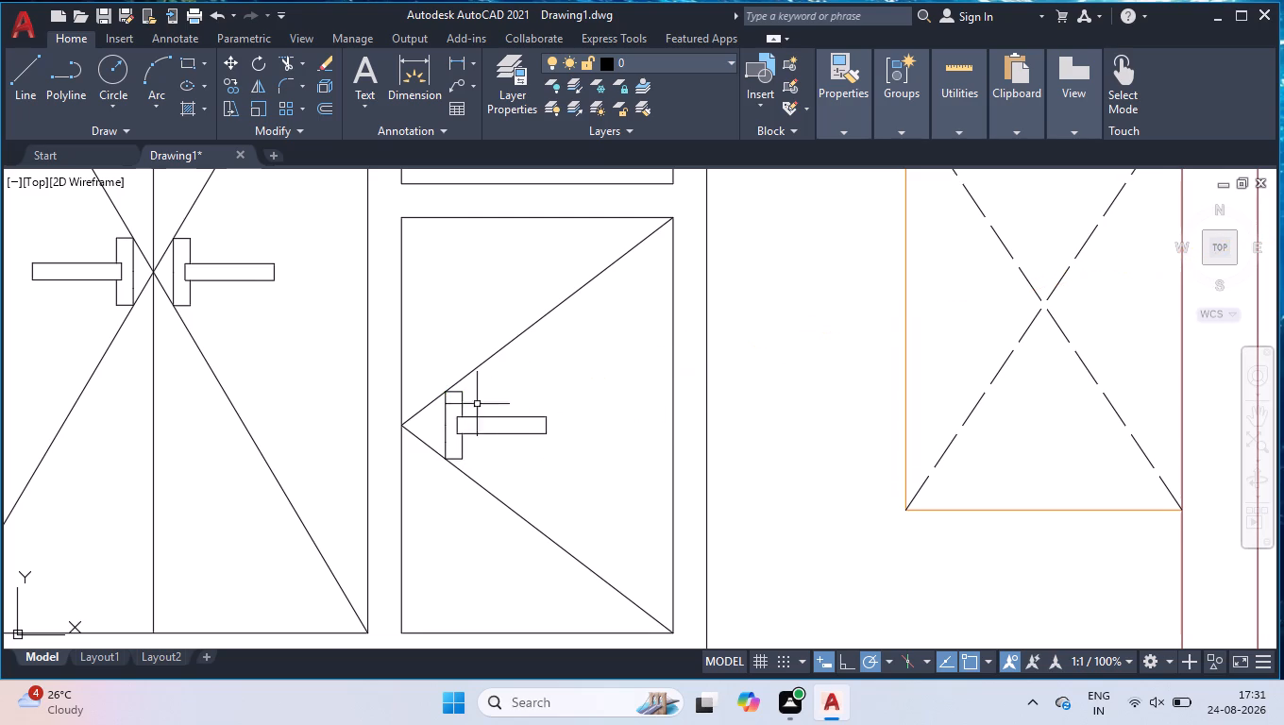
Examine how the corners of the copied handles meet the opening lines in the lower-right and central double panels.
scroll(446, 396, "up", 8)
scroll(445, 391, "down", 7)
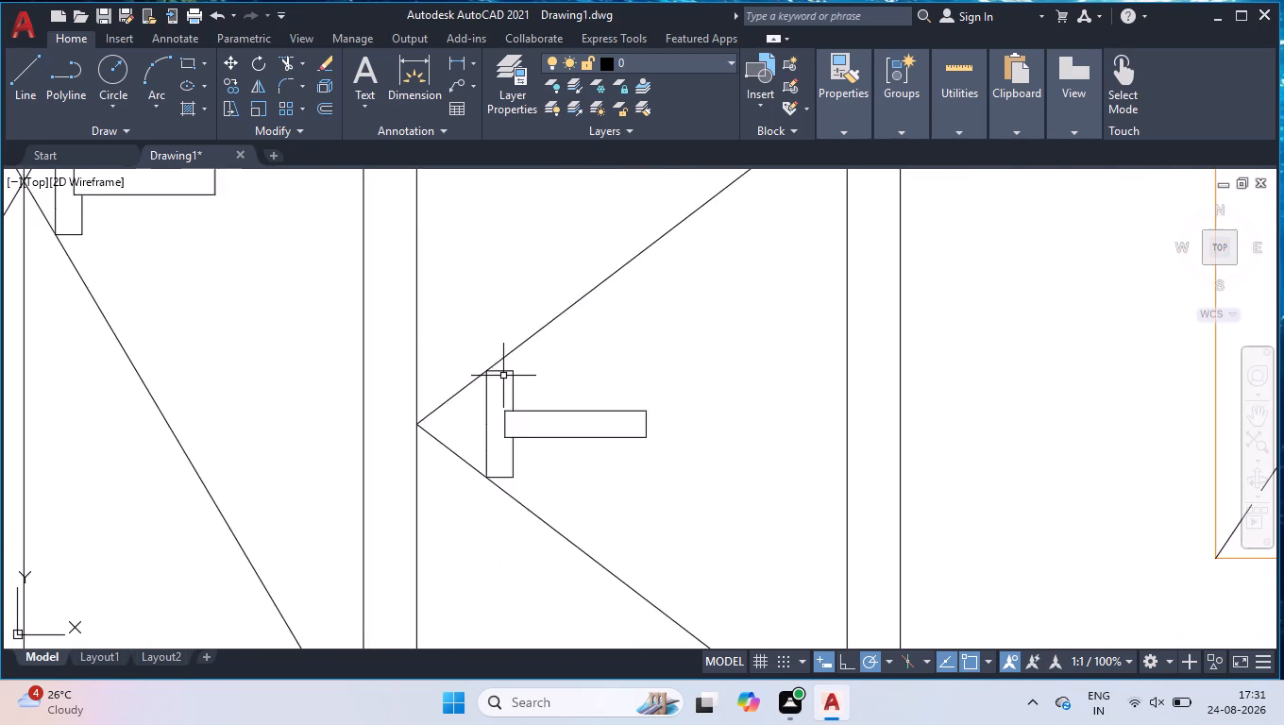
scroll(510, 379, "down", 3)
scroll(372, 319, "up", 6)
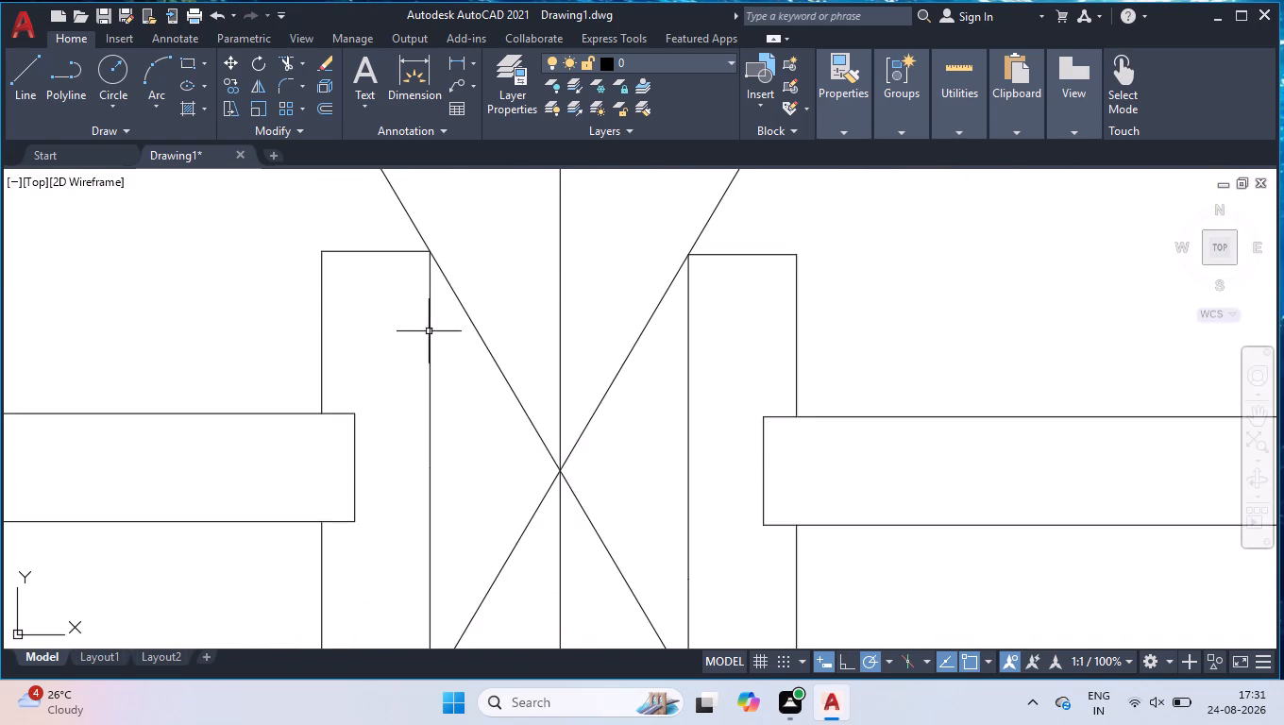
scroll(468, 296, "down", 3)
scroll(194, 344, "down", 4)
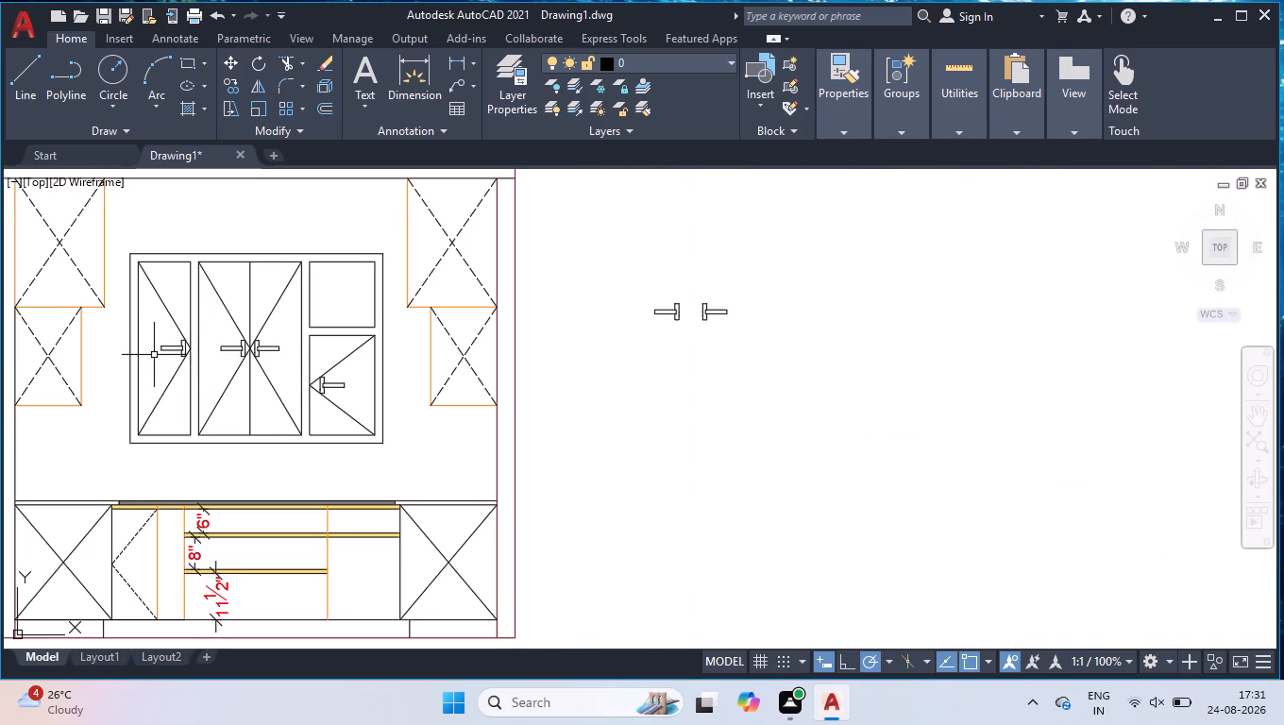
Move the left panel's T-shaped handle outline about 0.1" from its lower-right corner onto the lower opening line.
scroll(173, 345, "up", 6)
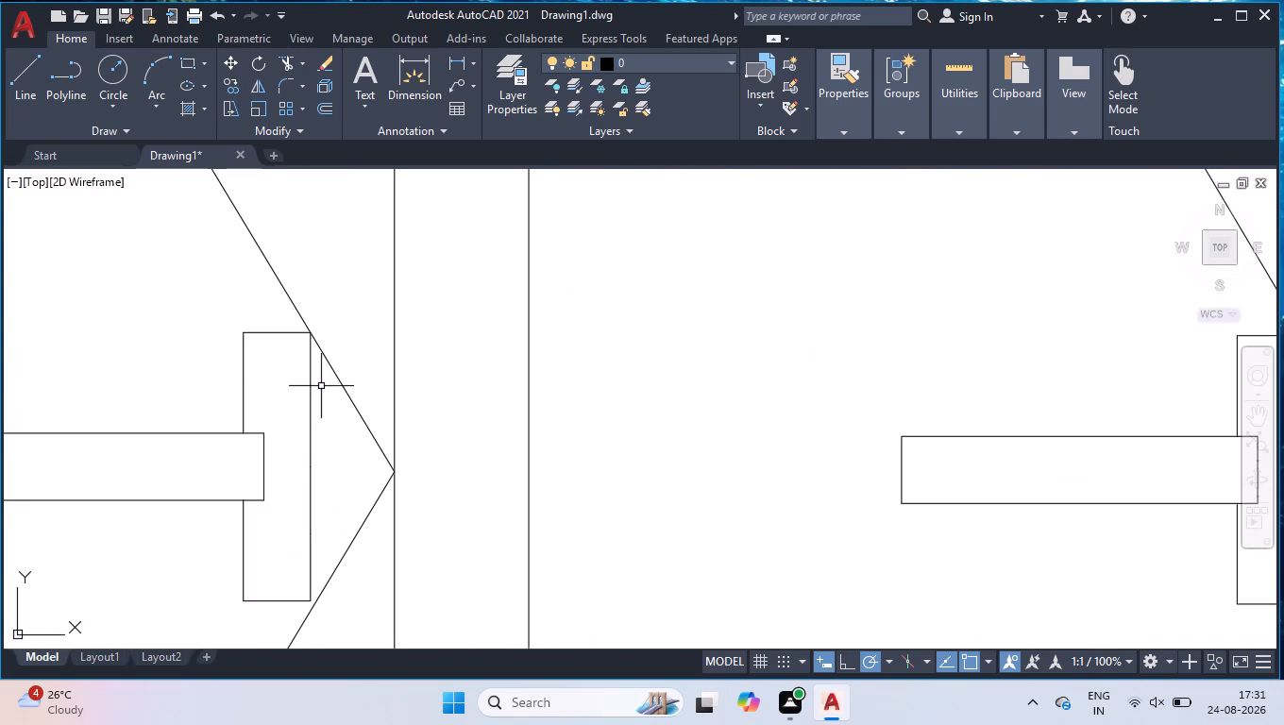
left_click(313, 391)
left_click(293, 397)
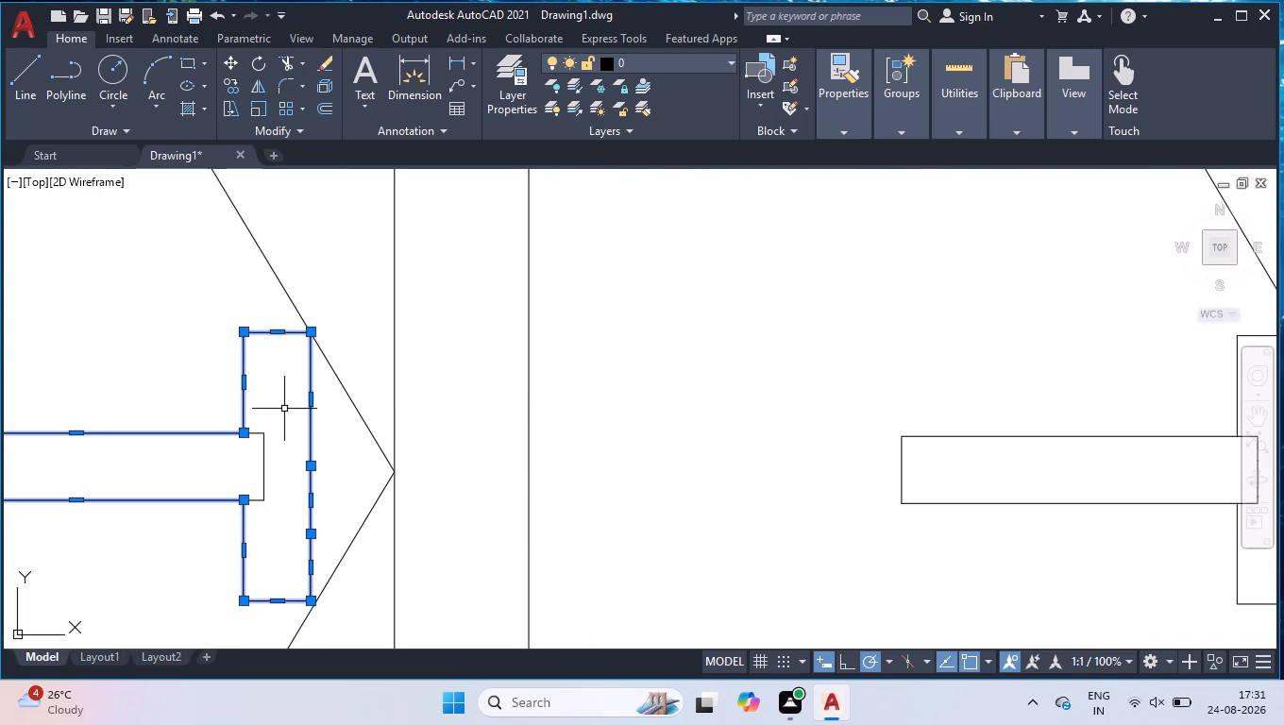
type("MOV")
key("Return")
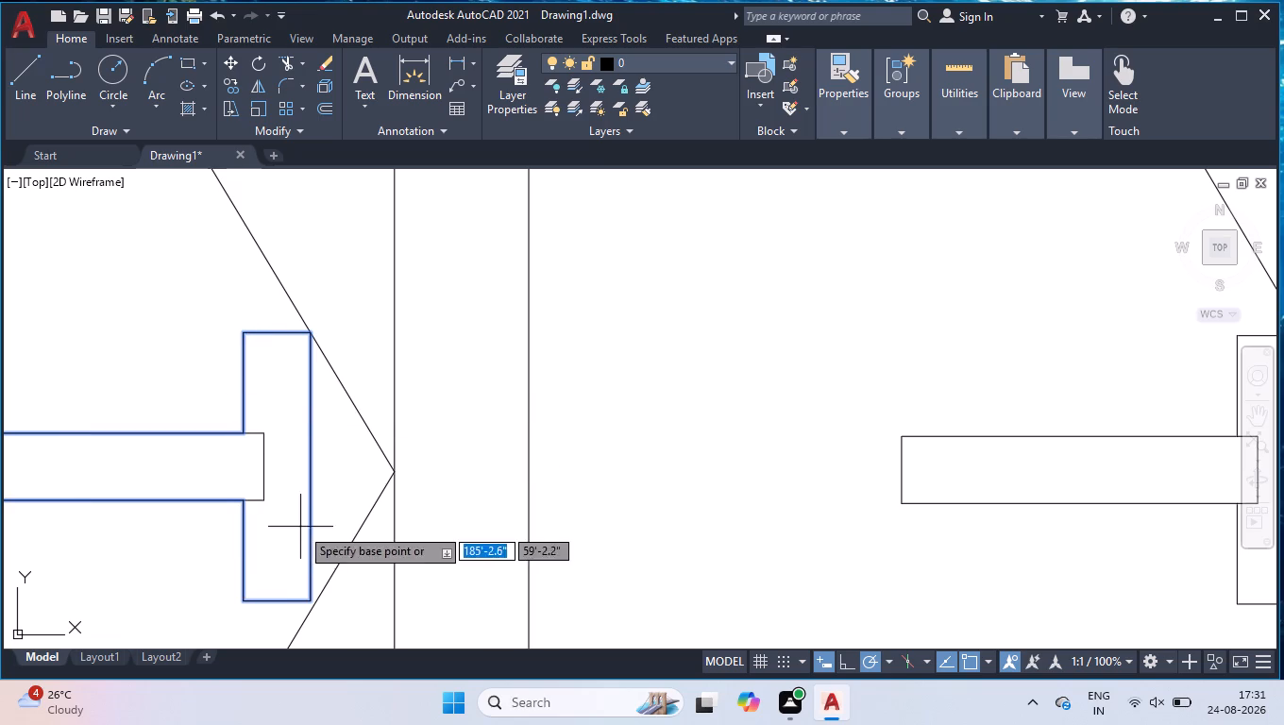
scroll(314, 336, "up", 3)
scroll(449, 342, "down", 3)
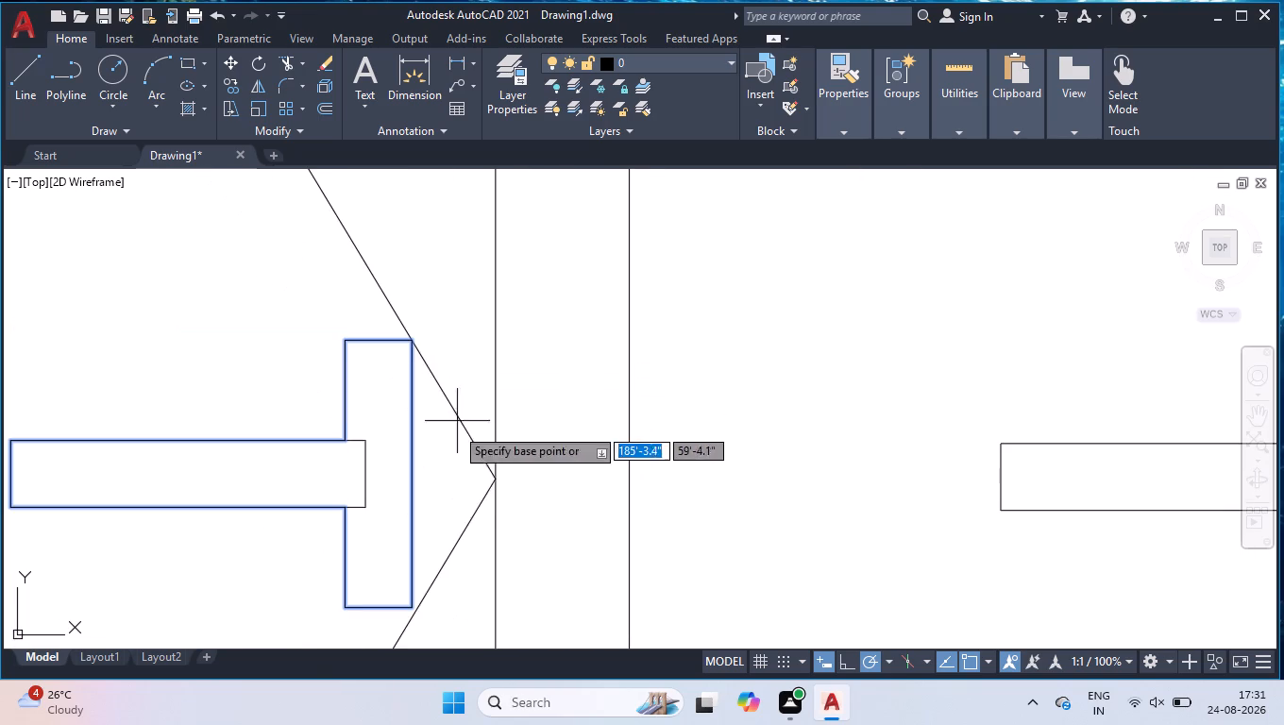
scroll(400, 626, "up", 4)
left_click(464, 529)
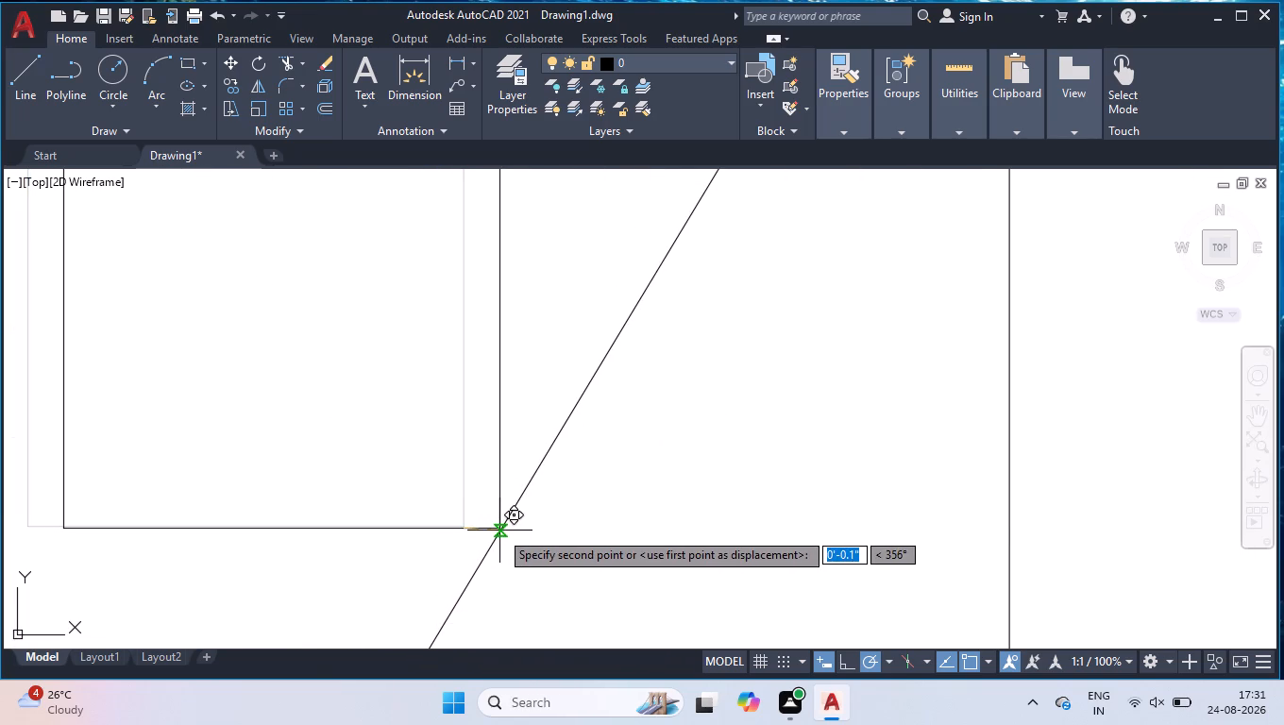
left_click(499, 531)
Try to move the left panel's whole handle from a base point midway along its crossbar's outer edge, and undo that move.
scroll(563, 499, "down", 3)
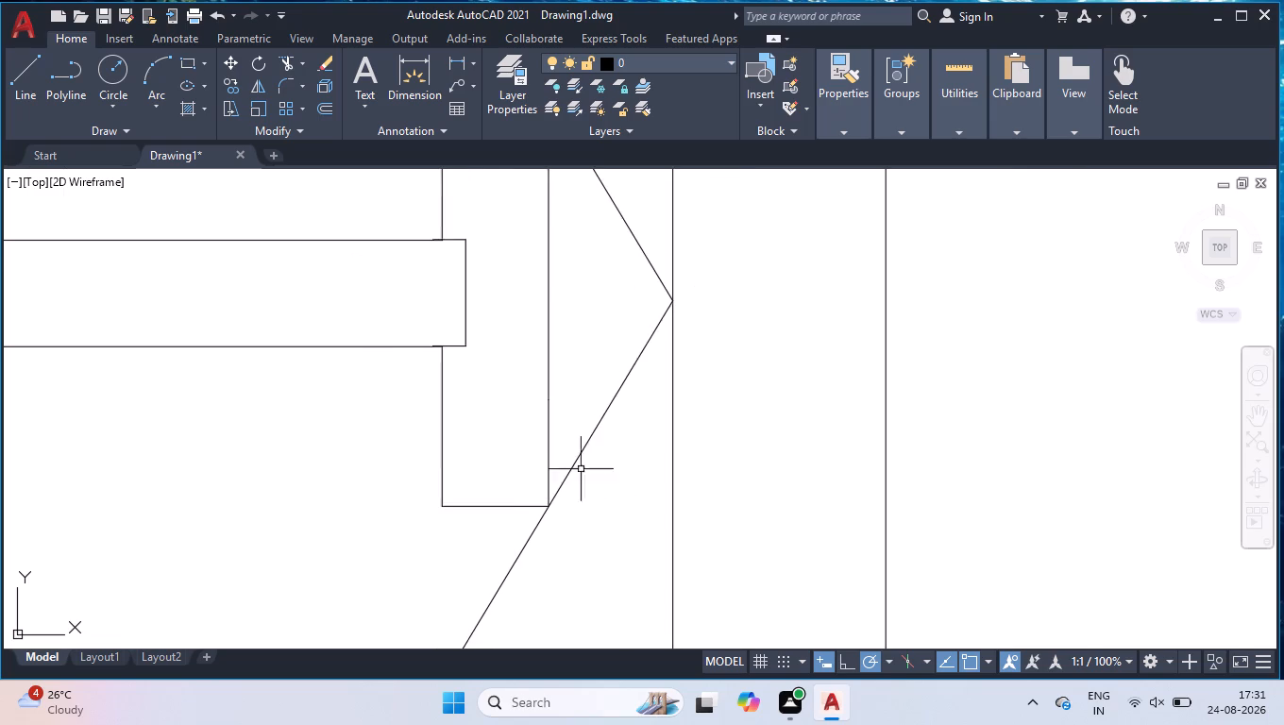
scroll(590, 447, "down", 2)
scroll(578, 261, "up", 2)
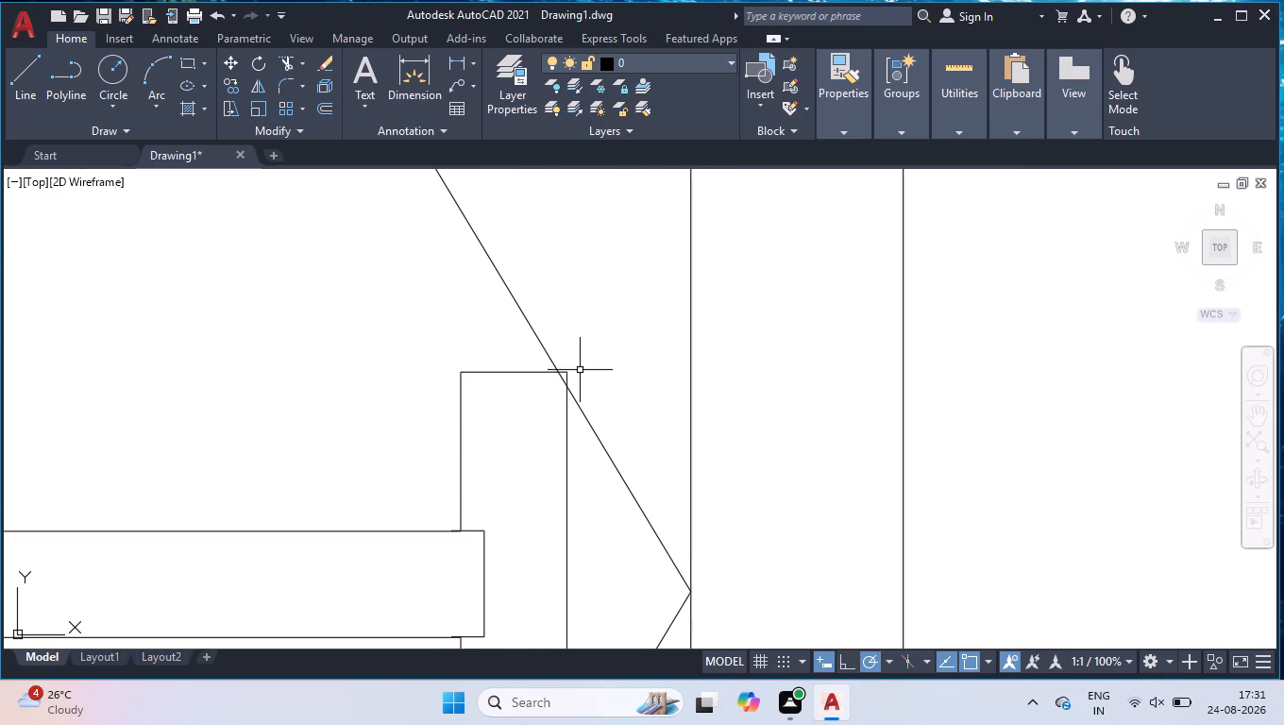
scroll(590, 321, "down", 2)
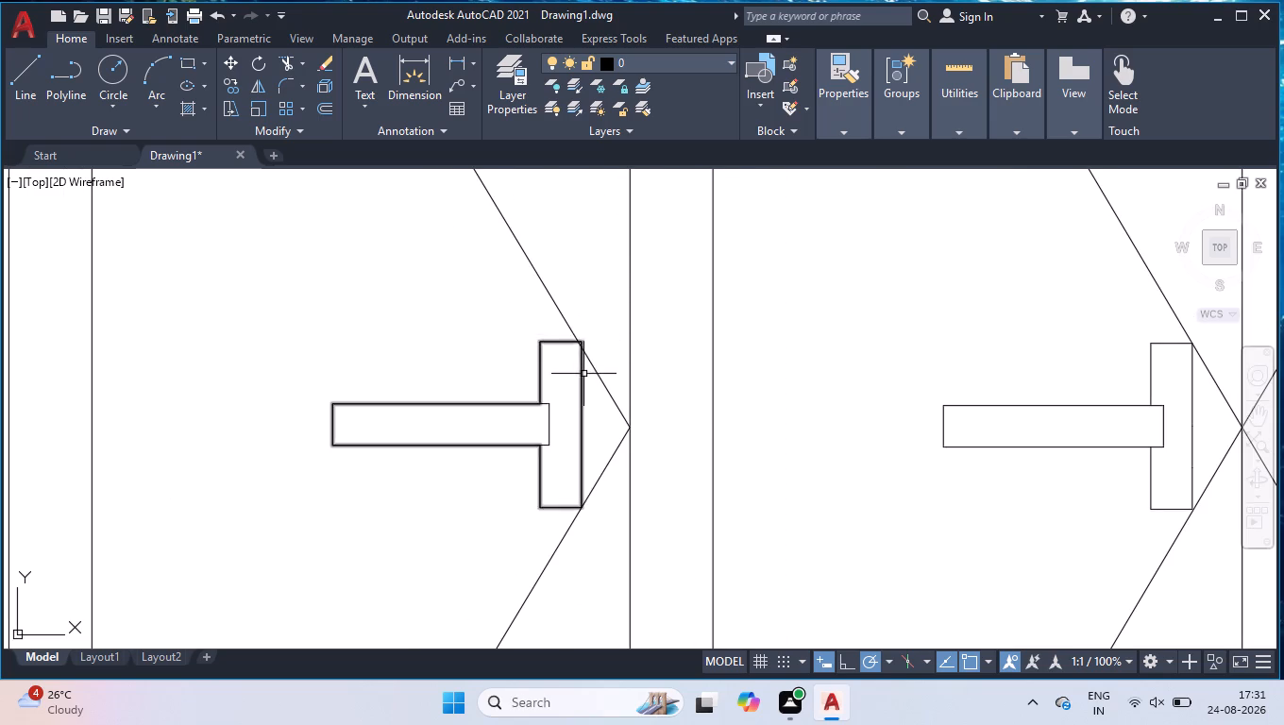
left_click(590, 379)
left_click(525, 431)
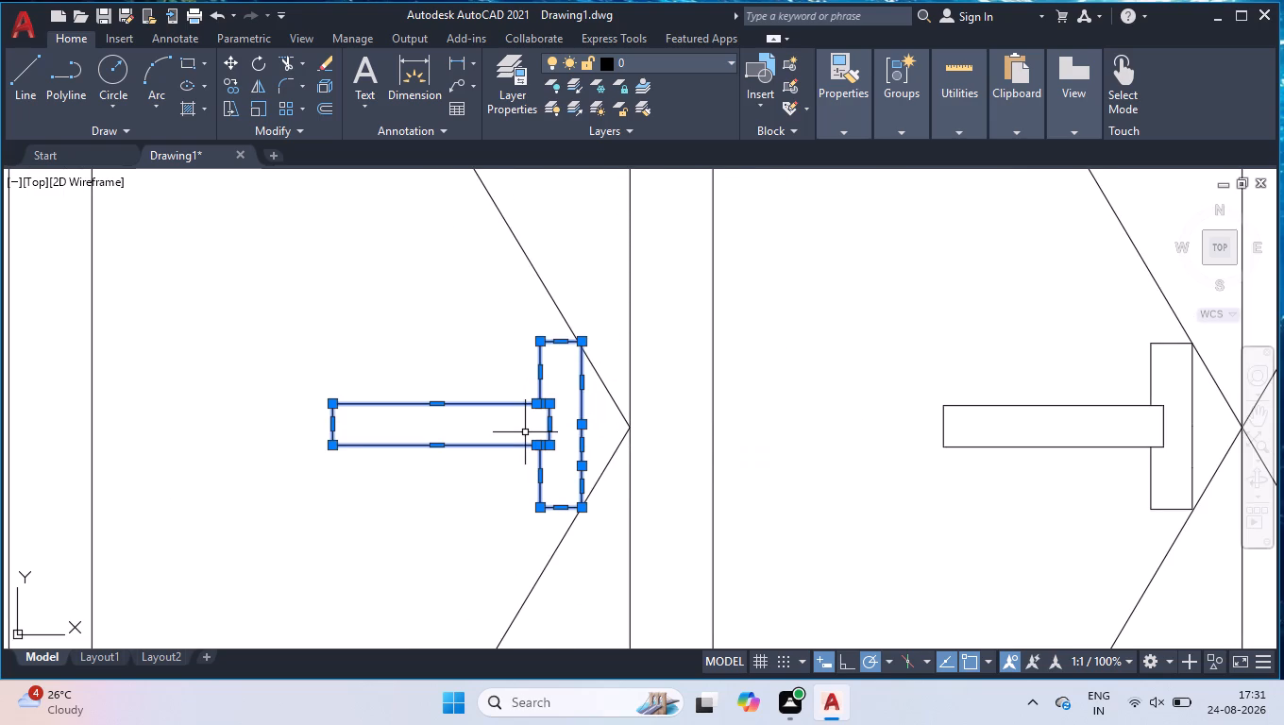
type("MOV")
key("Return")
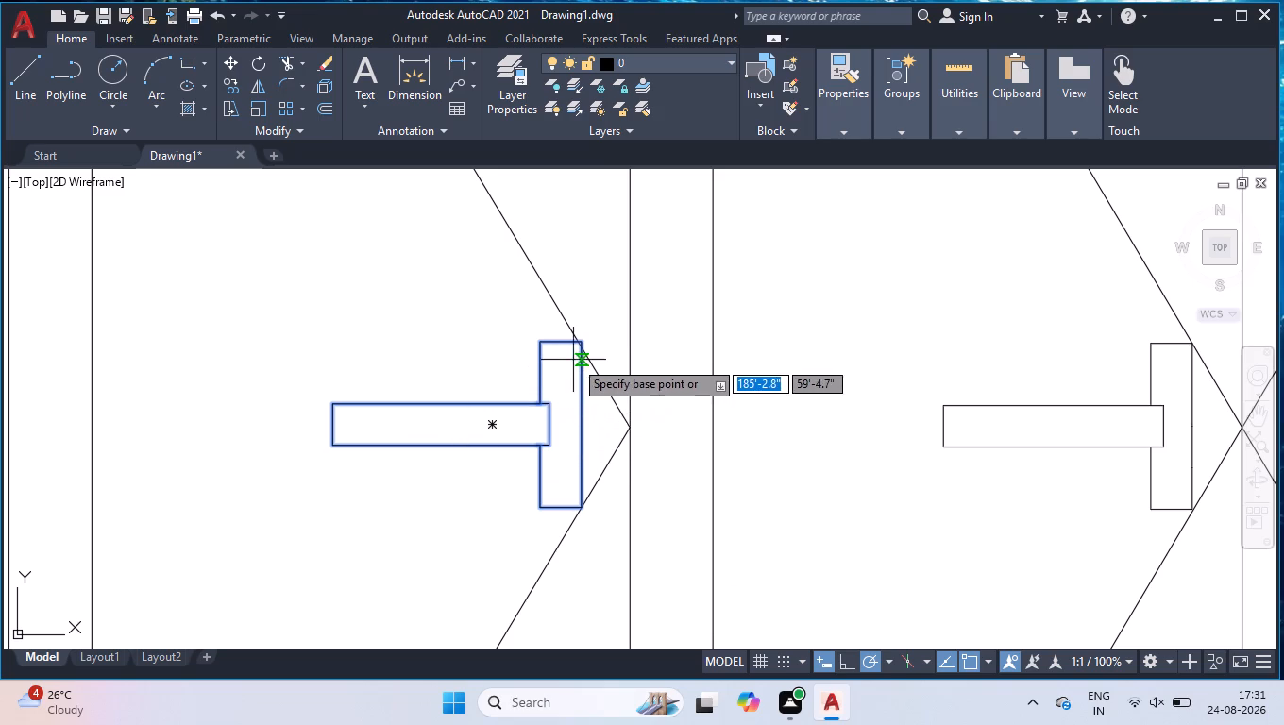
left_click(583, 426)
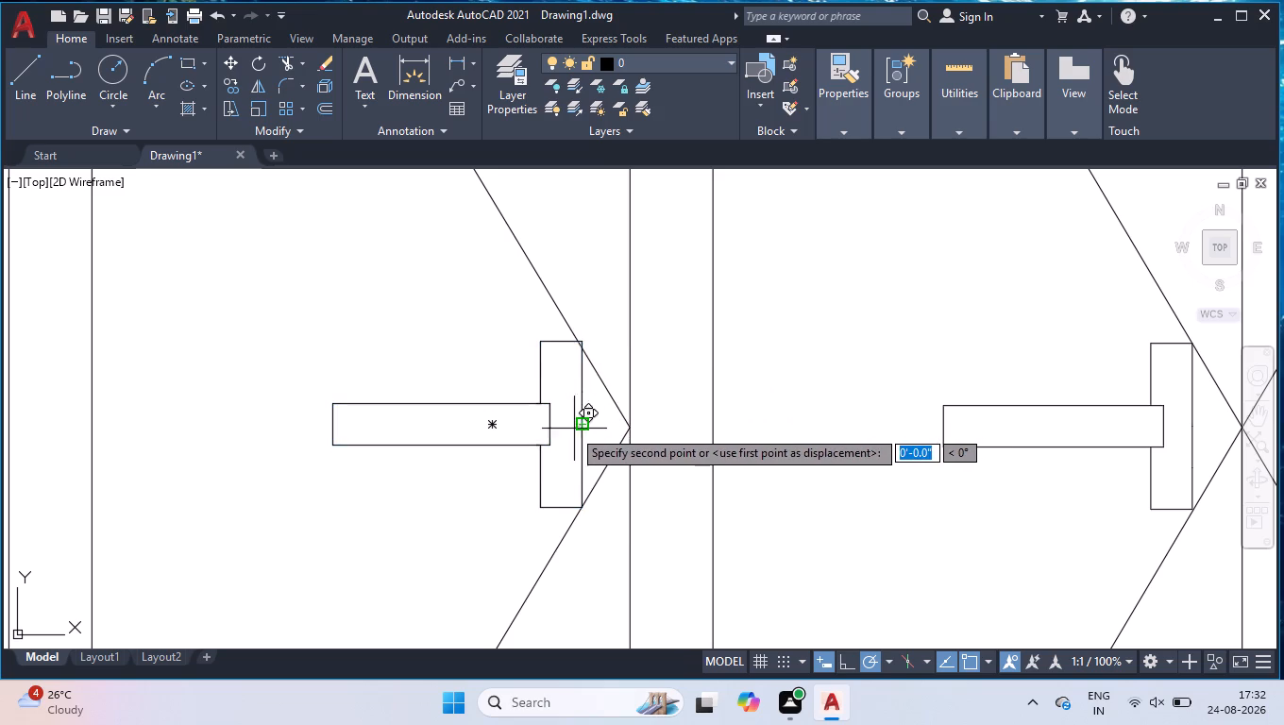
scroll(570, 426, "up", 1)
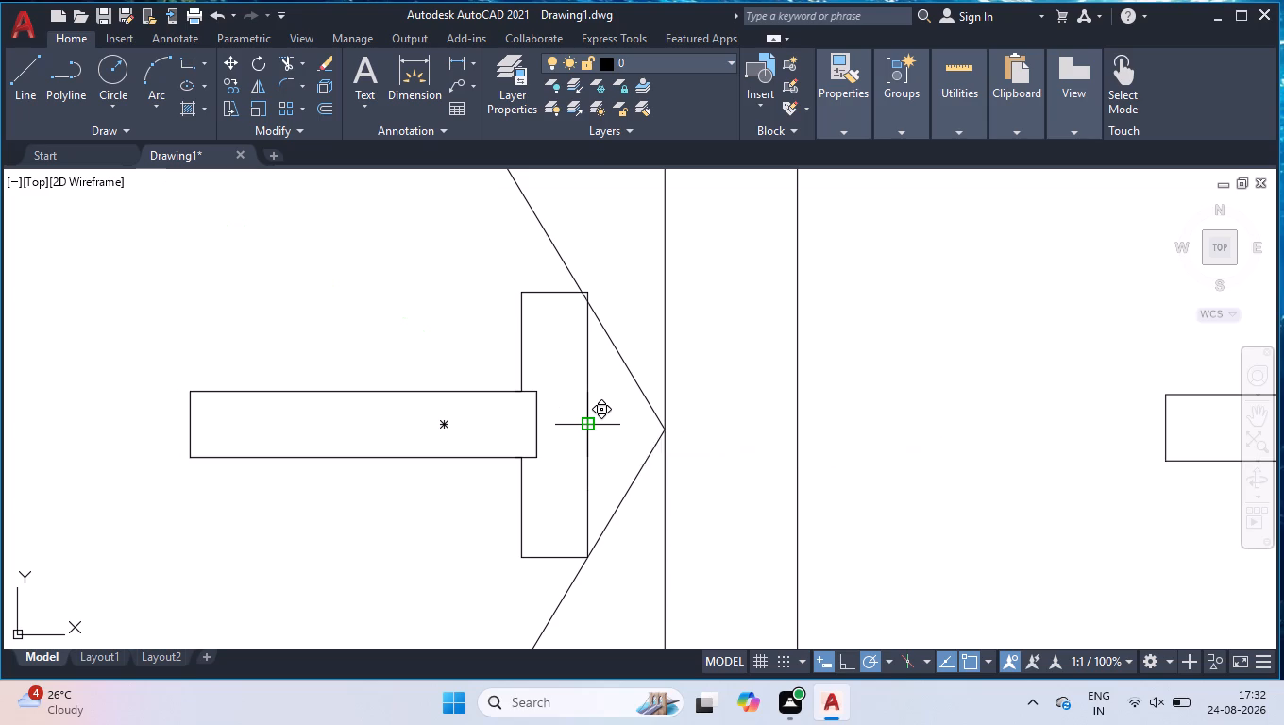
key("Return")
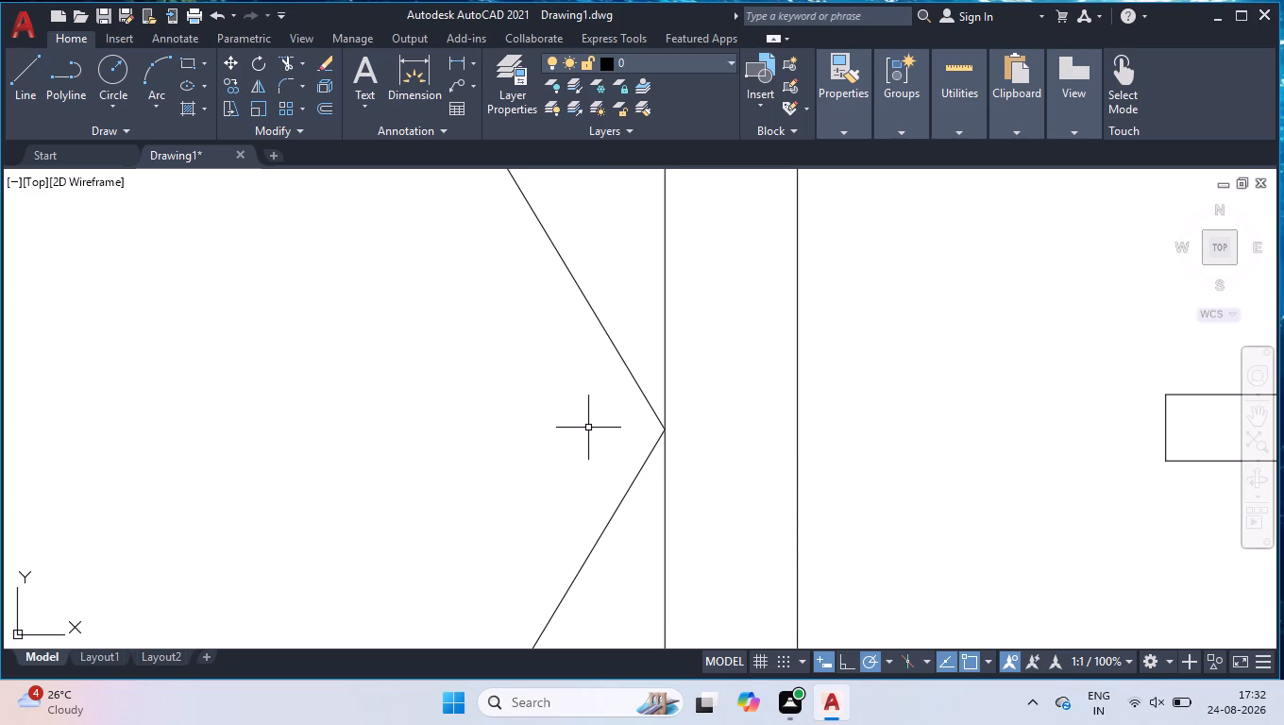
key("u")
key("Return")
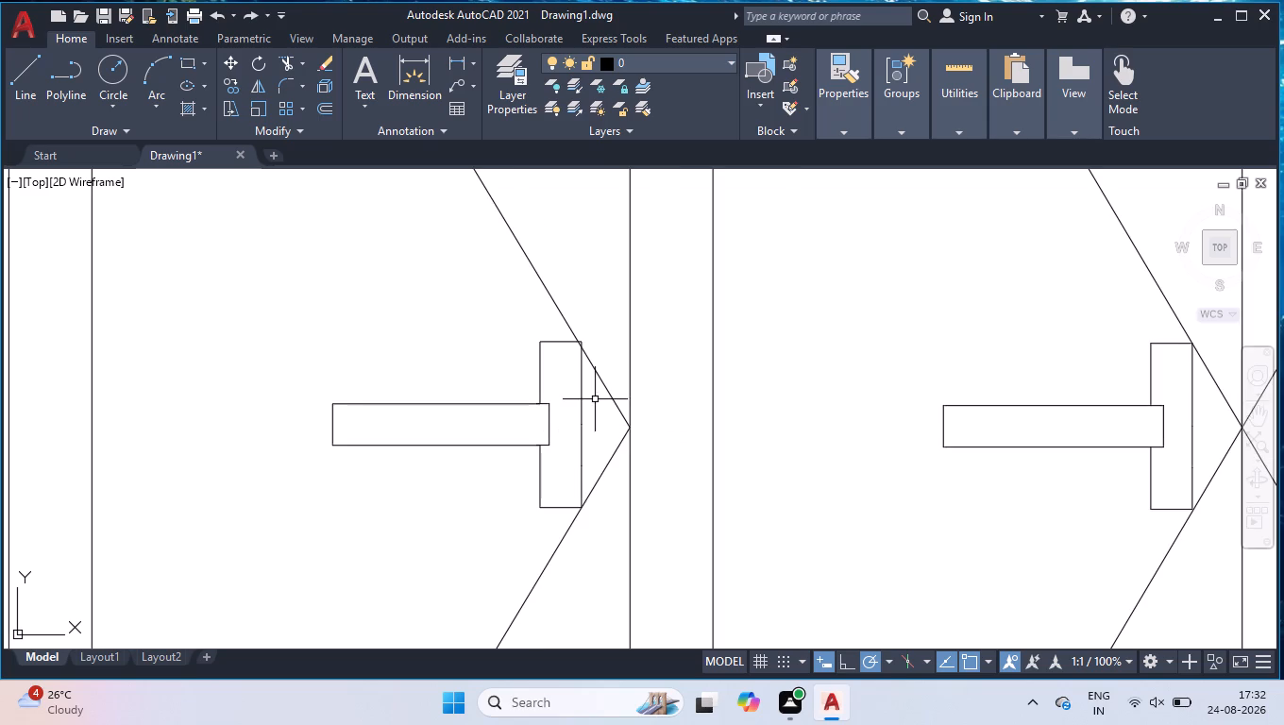
Stretch the upper-right corner of the left panel's handle crossbar inward onto the upper opening line.
left_click(588, 398)
left_click(534, 428)
scroll(580, 343, "up", 6)
left_click(605, 357)
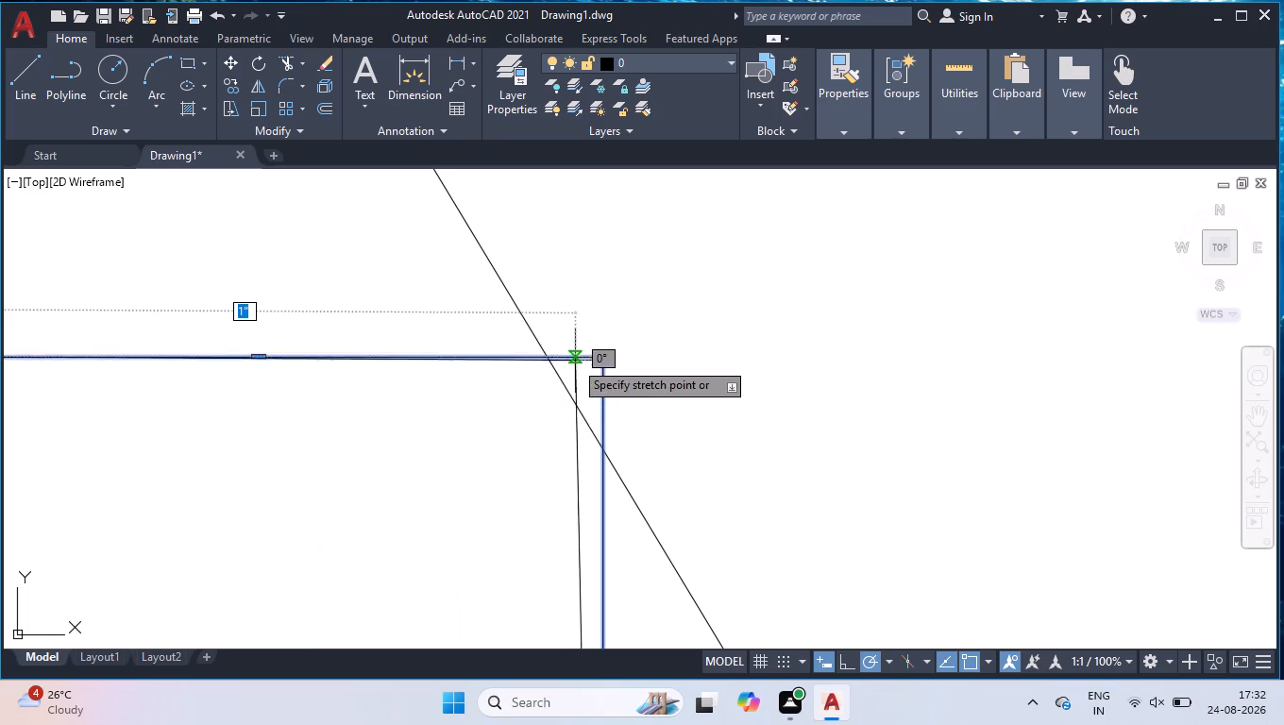
left_click(550, 359)
scroll(630, 340, "down", 5)
scroll(726, 318, "down", 1)
left_click(793, 310, "shift")
left_click(338, 494, "shift")
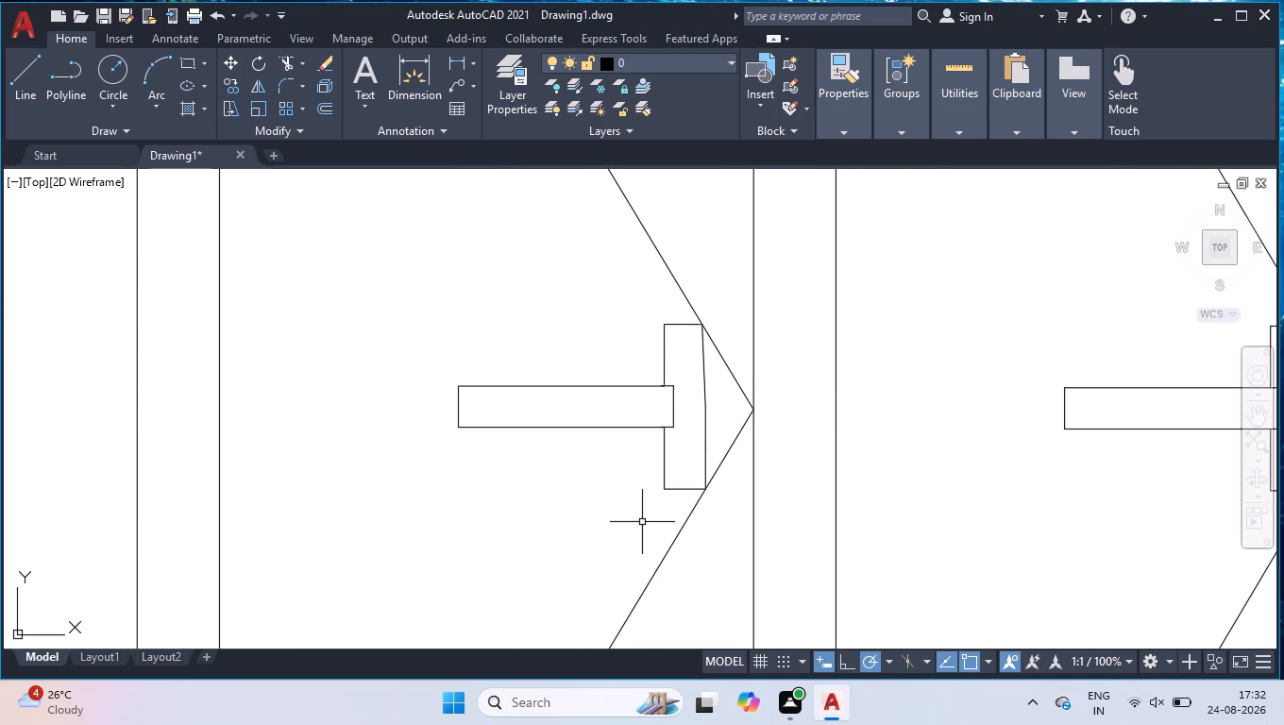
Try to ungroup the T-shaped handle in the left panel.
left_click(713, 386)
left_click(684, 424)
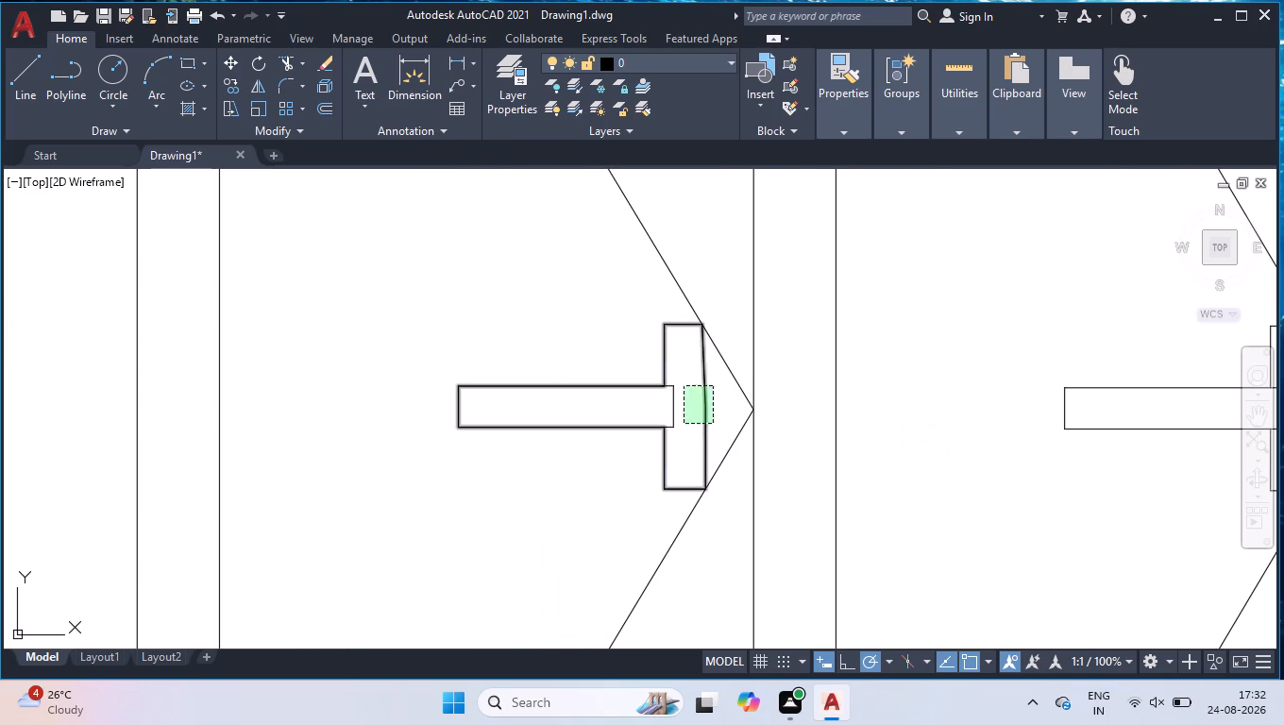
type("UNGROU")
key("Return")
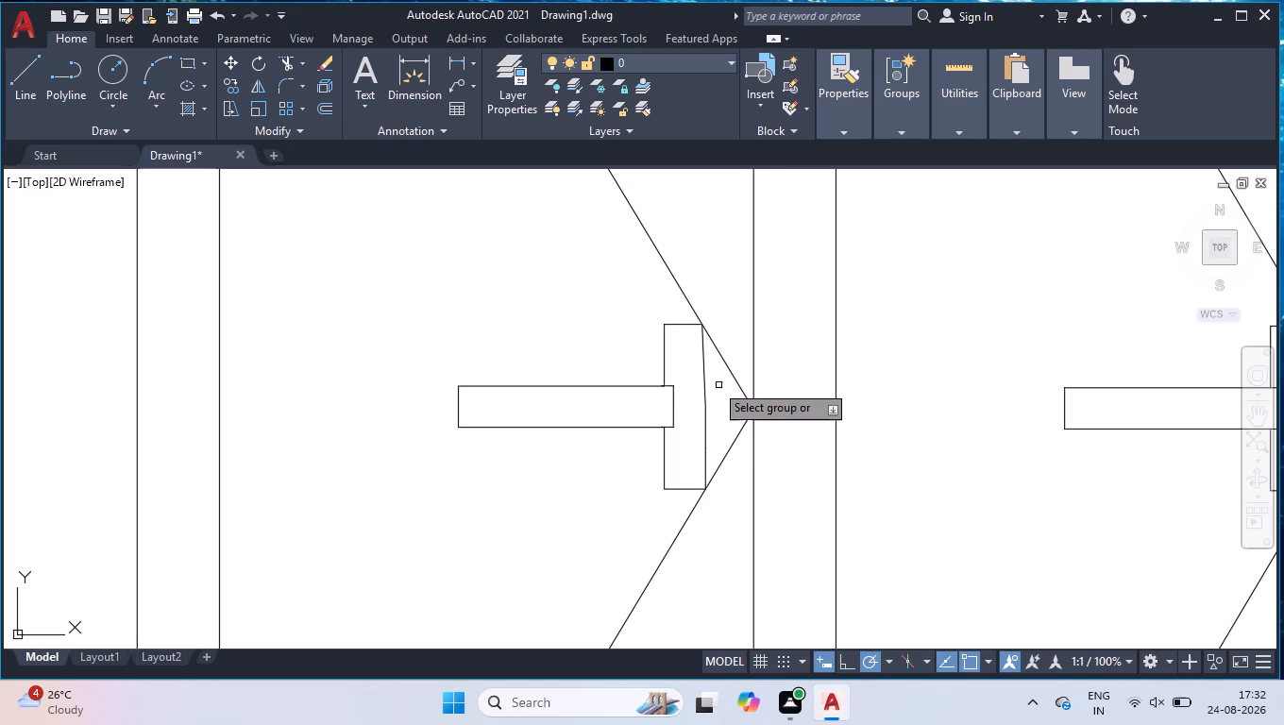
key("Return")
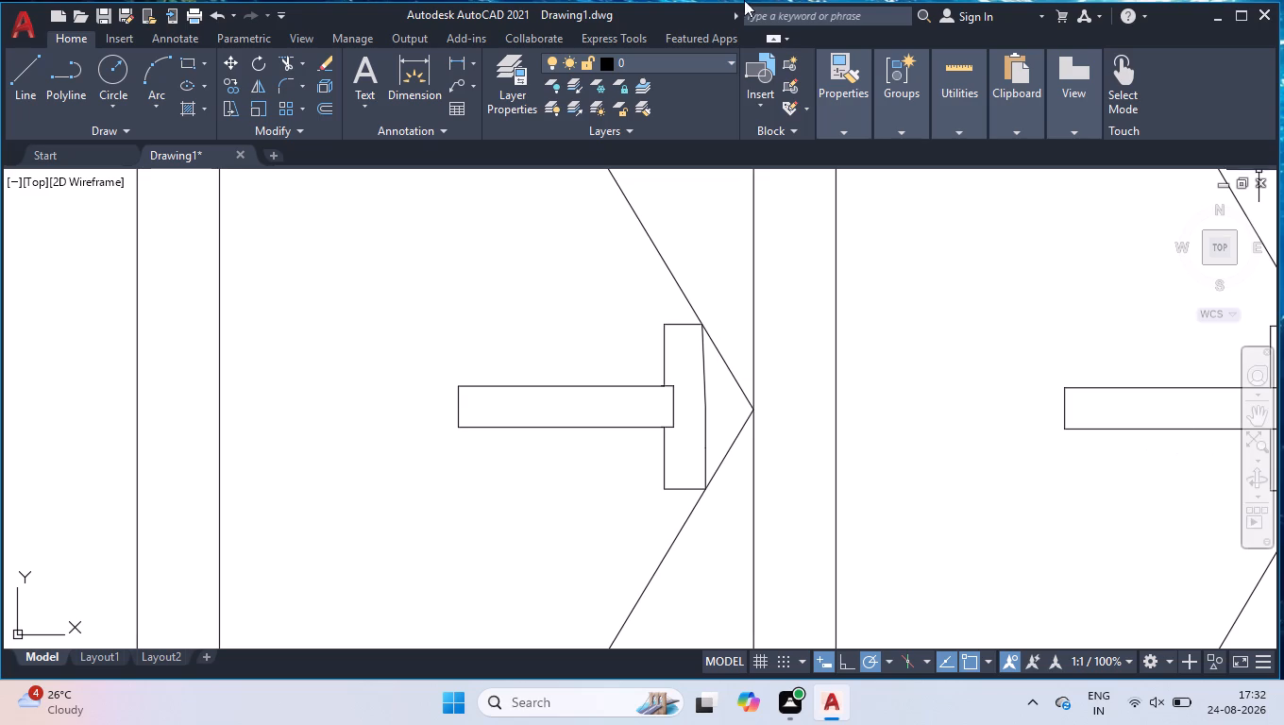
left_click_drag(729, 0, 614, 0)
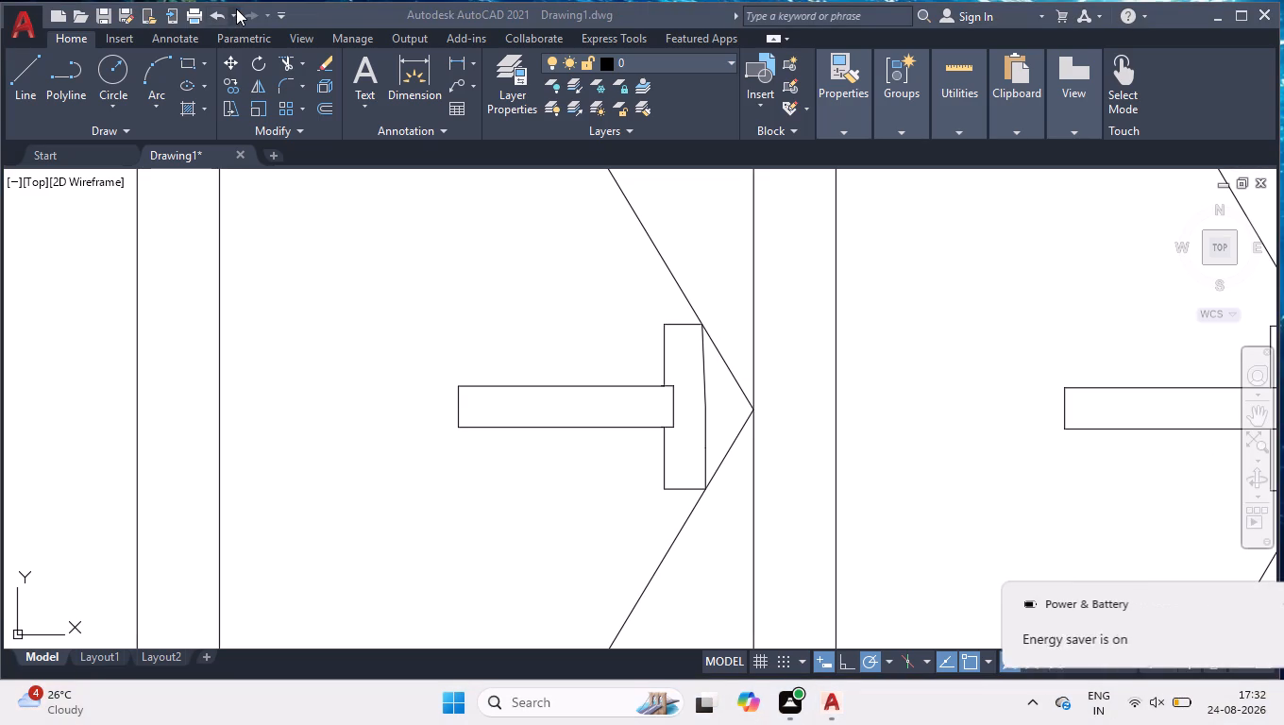
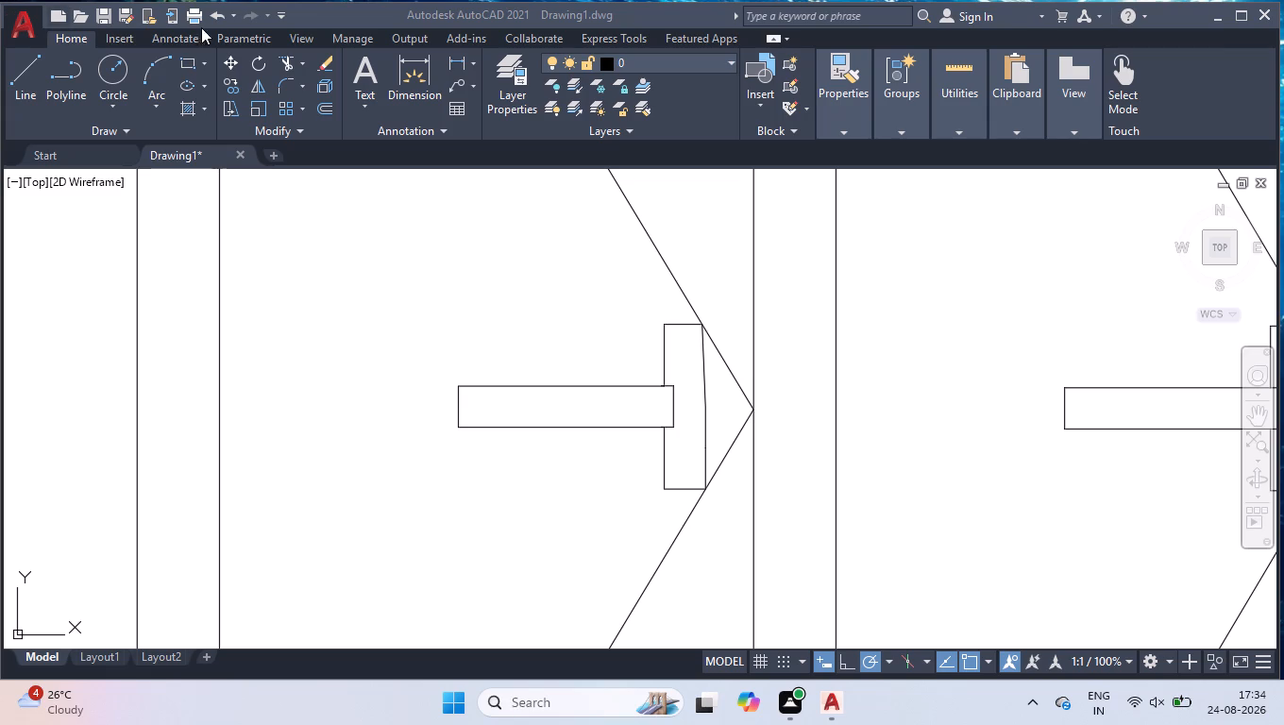
Explode the T-shaped handle with the slanted edge beside the single door's converging diagonals into separate segments.
left_click(717, 397)
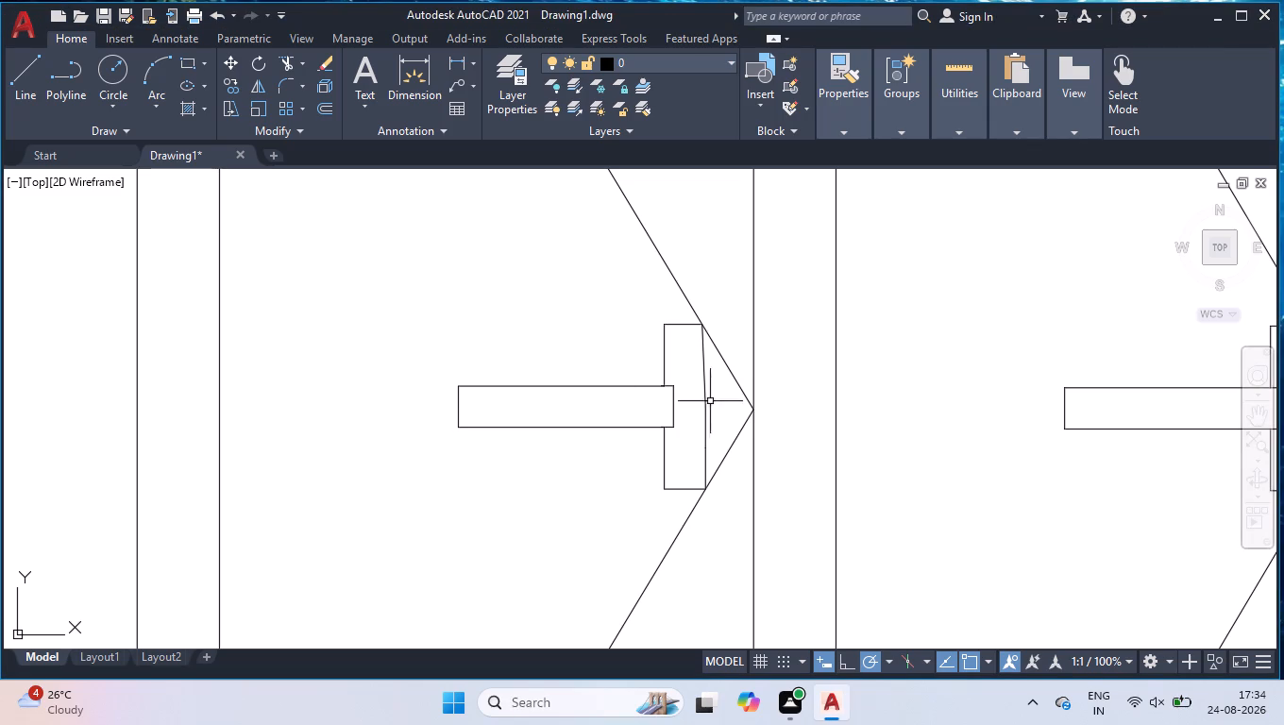
left_click(714, 403)
left_click(700, 422)
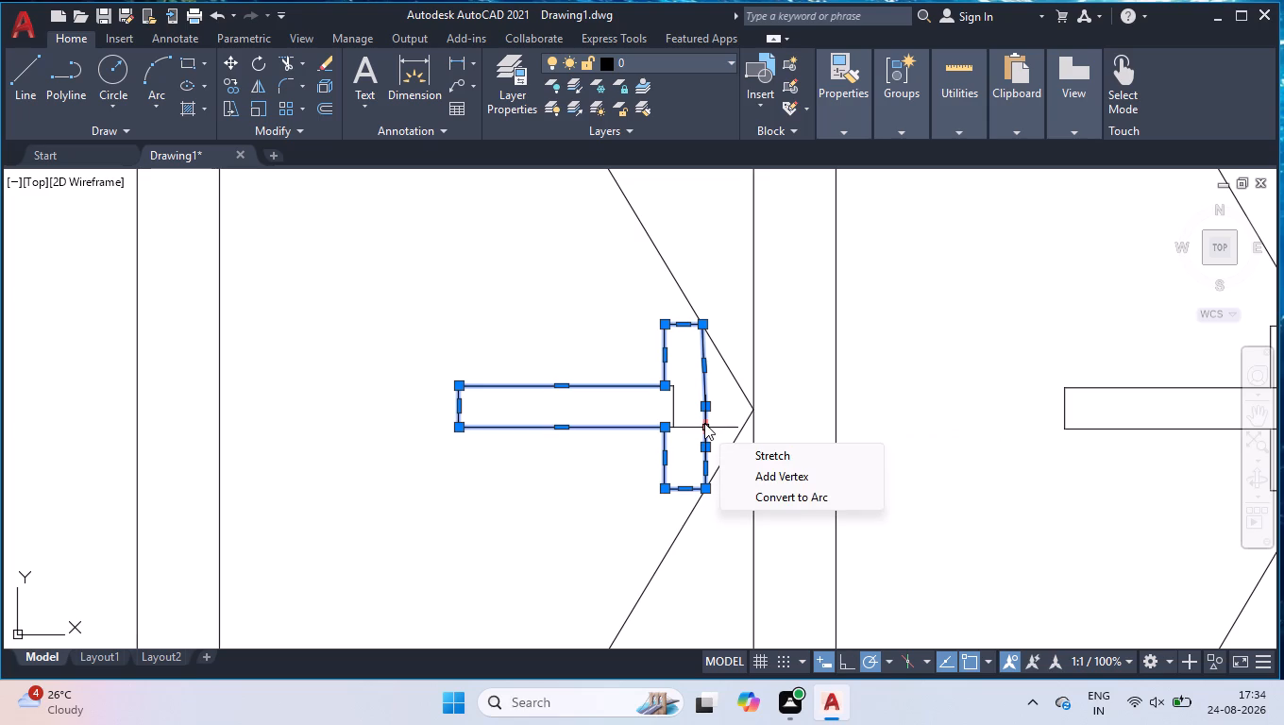
type("EXPLO")
key("e")
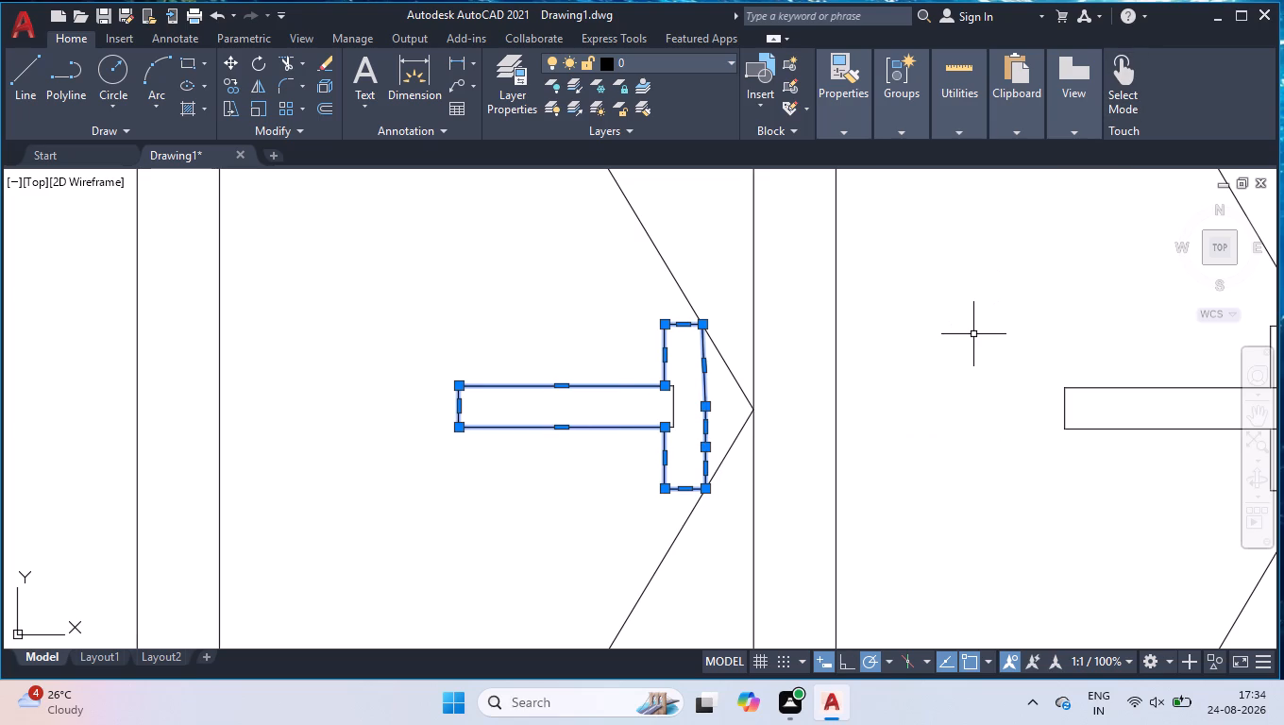
type("XPLOD")
key("Return")
key("Return")
key("Return")
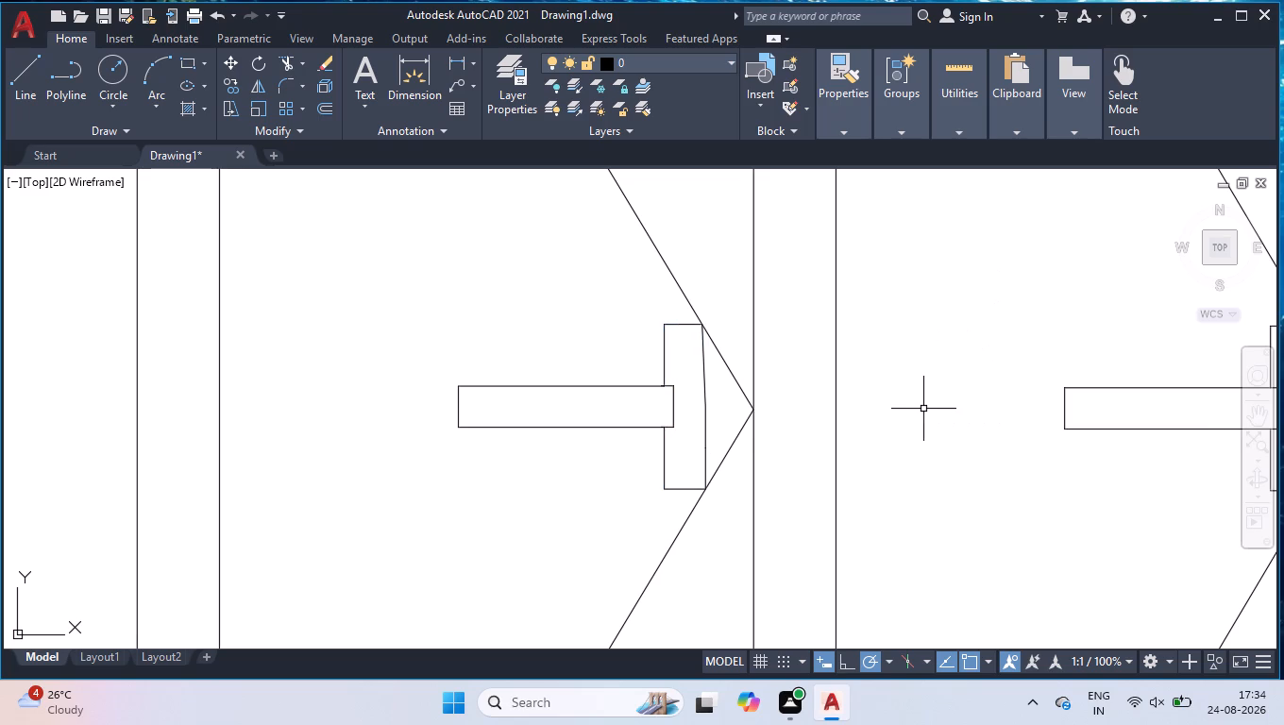
type("EXPLOD")
key("Return")
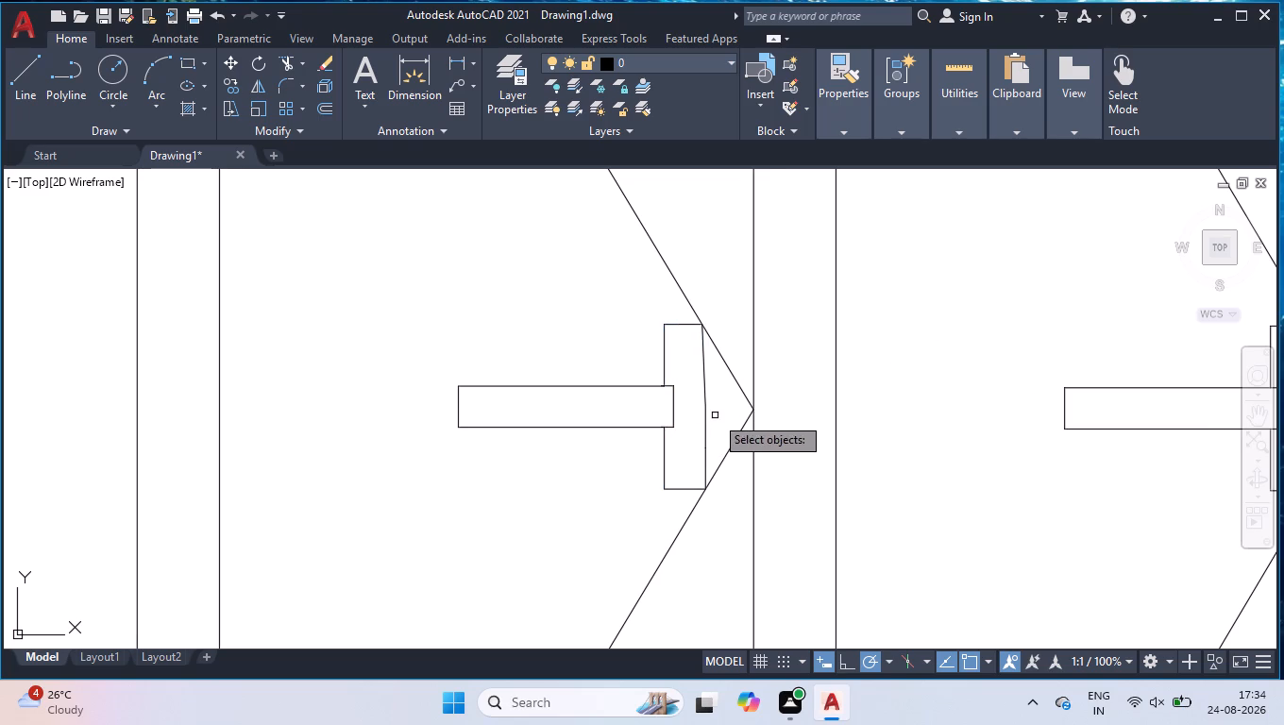
left_click(706, 424)
key("Return")
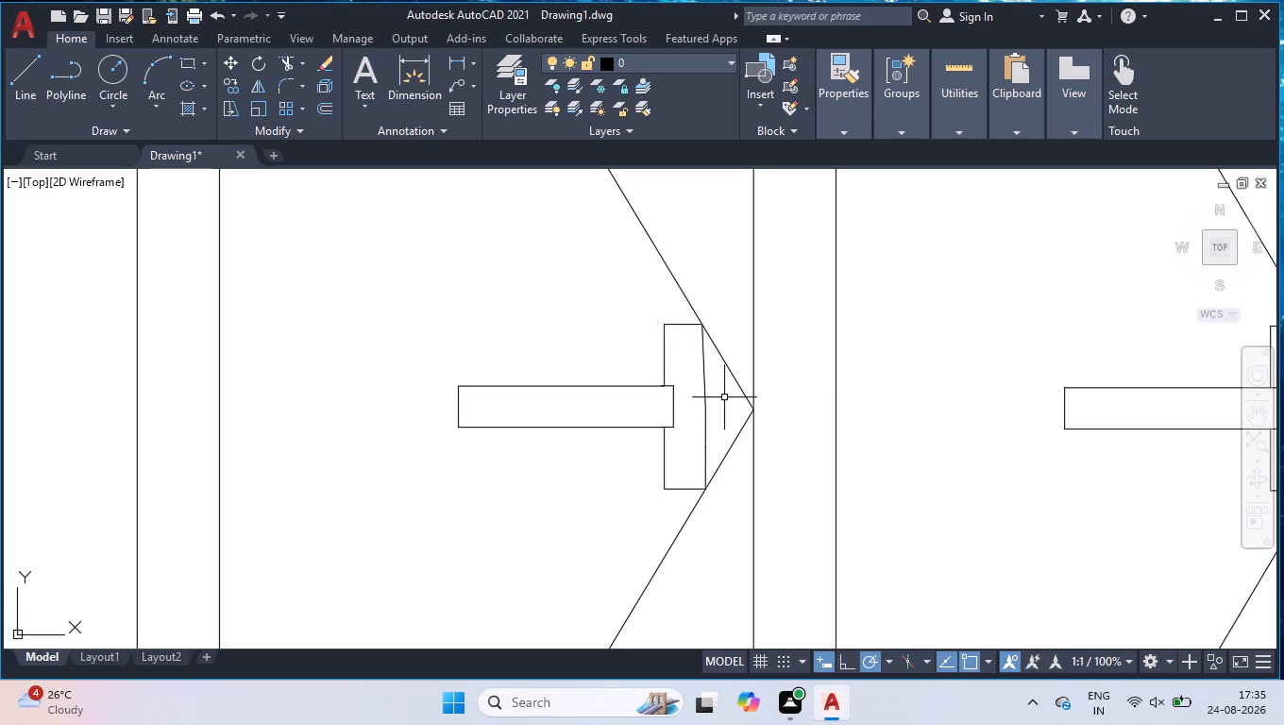
Delete all the segments of the exploded handle while keeping the door's diagonal and vertical lines.
scroll(724, 393, "down", 1)
scroll(1106, 385, "up", 1)
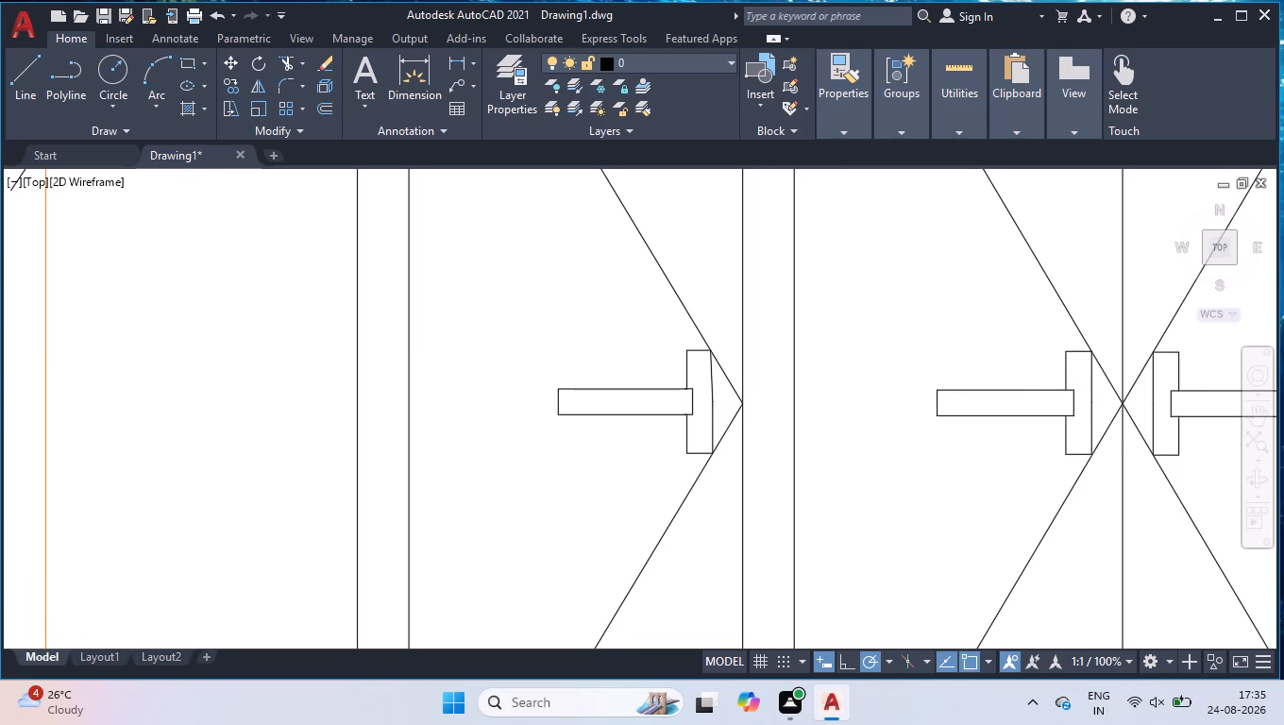
scroll(1106, 385, "up", 1)
scroll(1096, 386, "down", 1)
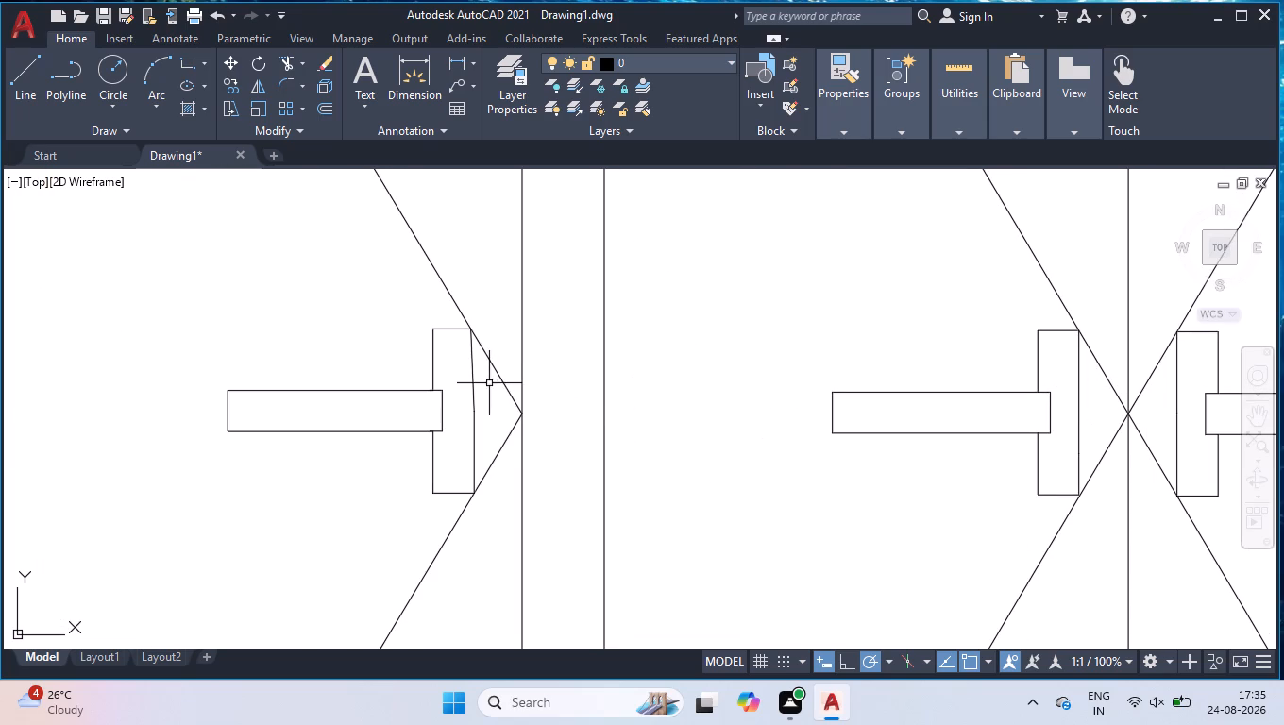
left_click(489, 383)
left_click(286, 481)
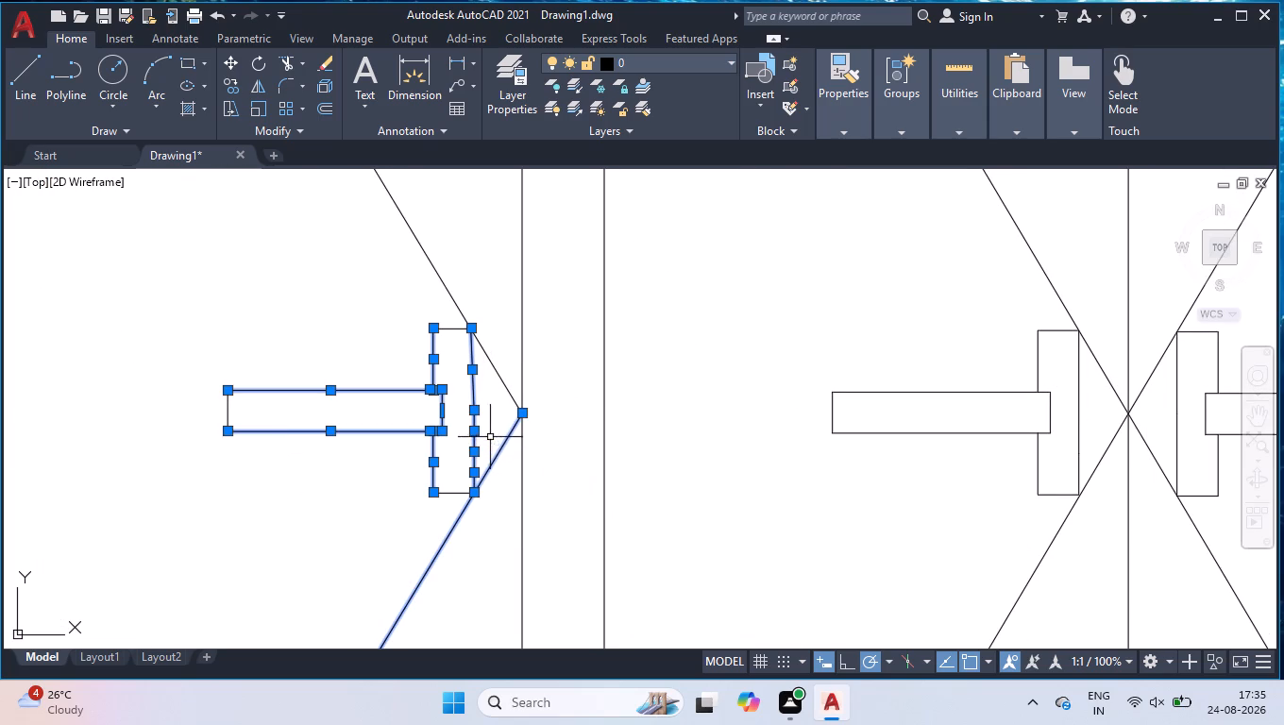
left_click(483, 555, "shift")
left_click(388, 561, "shift")
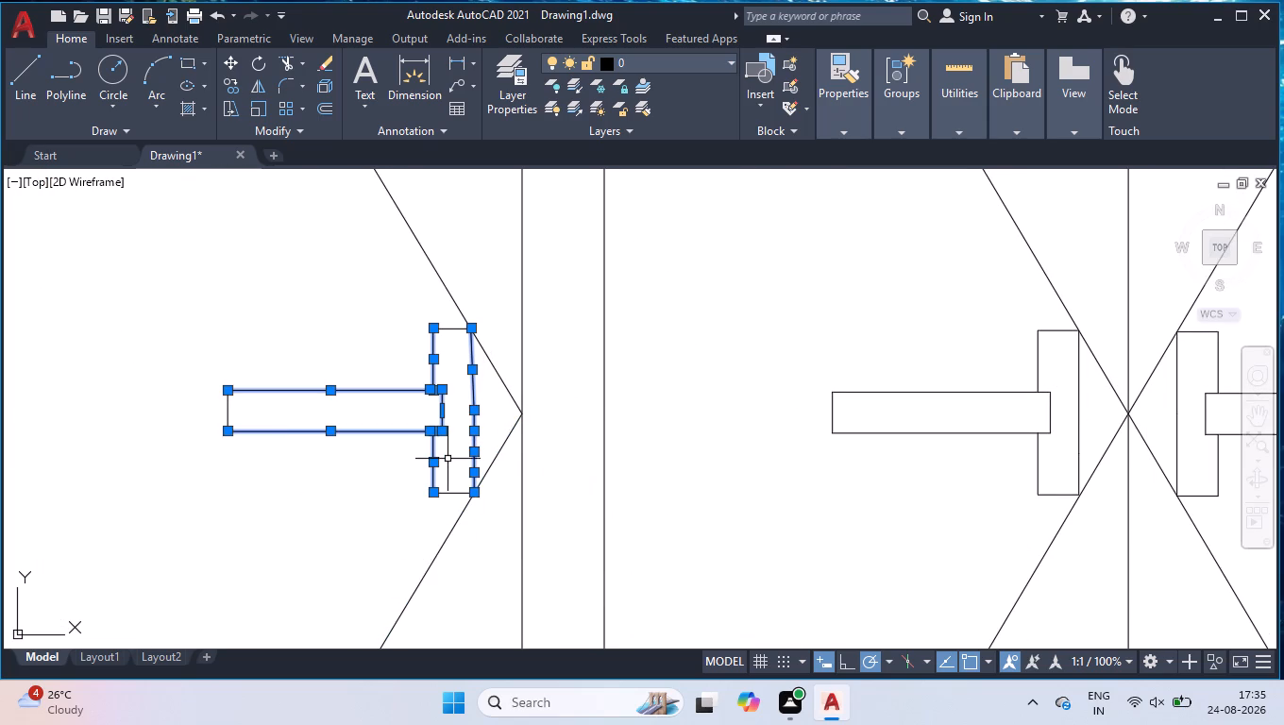
left_click(443, 493)
left_click(454, 331)
key("Delete")
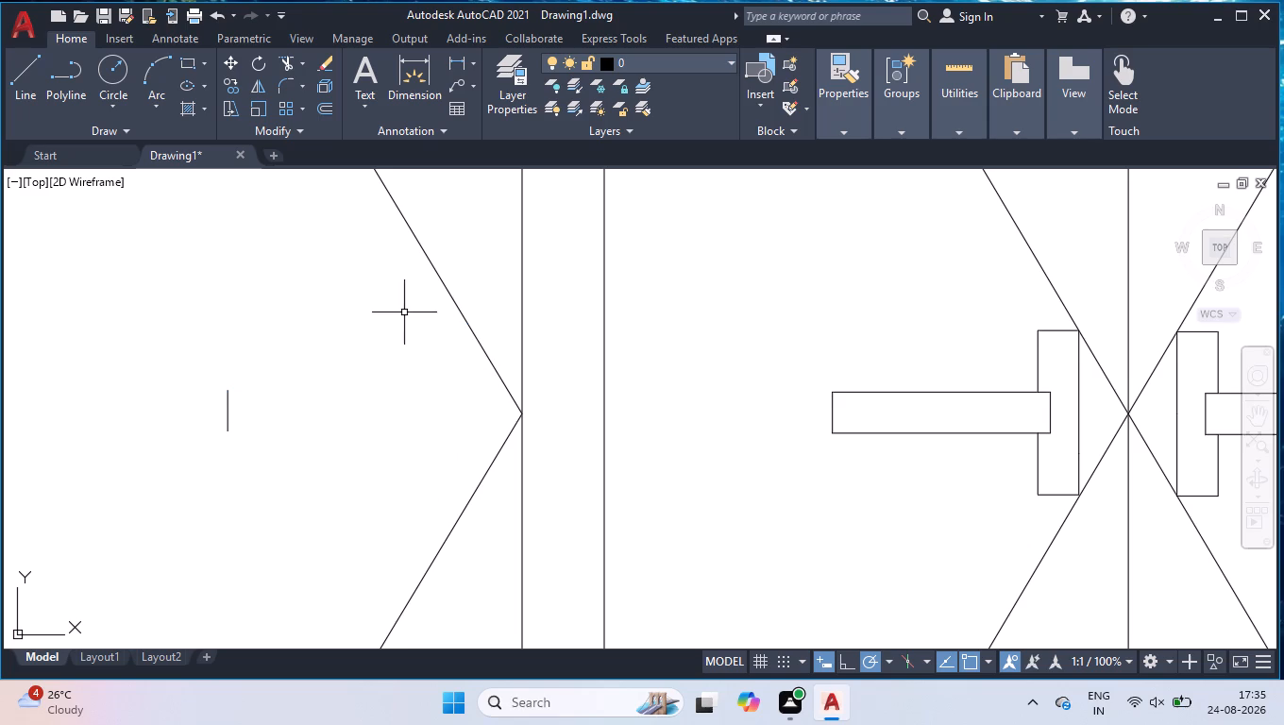
left_click(313, 357)
left_click(61, 431)
key("Delete")
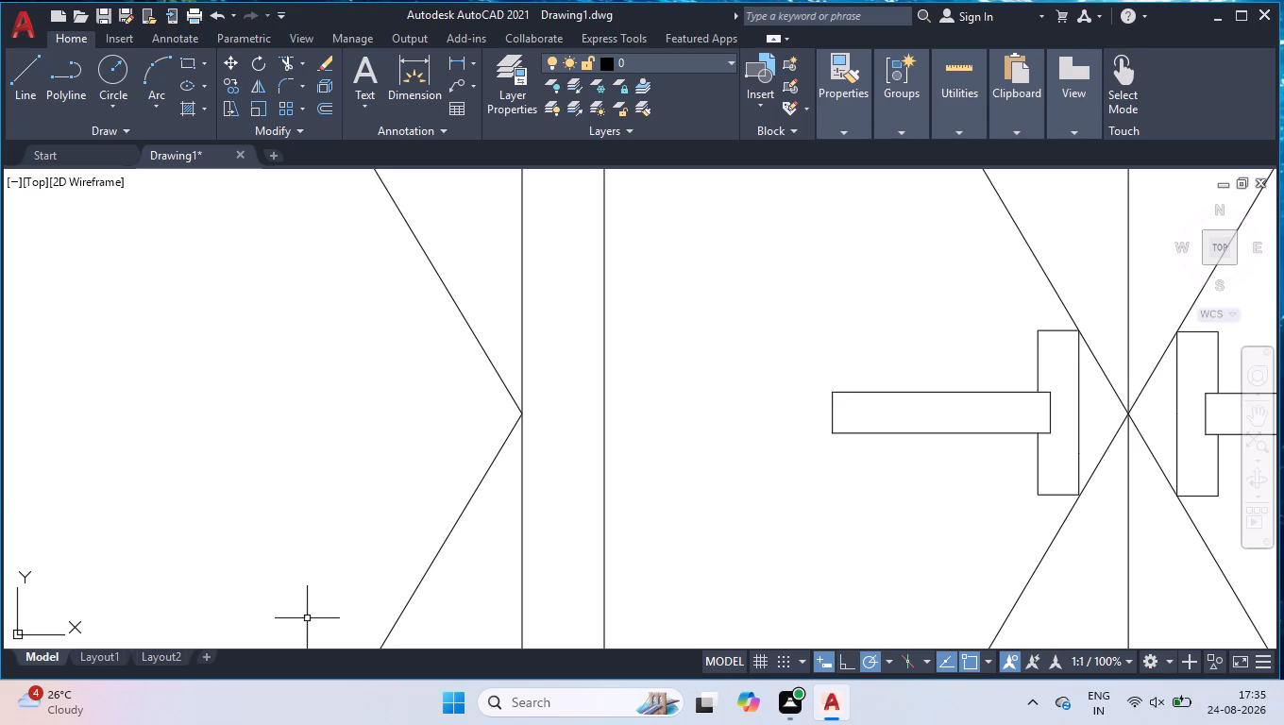
Copy the double door's left-leaf handle horizontally with ortho on, placing its upper corner on the single door's upper diagonal.
left_click(1083, 421)
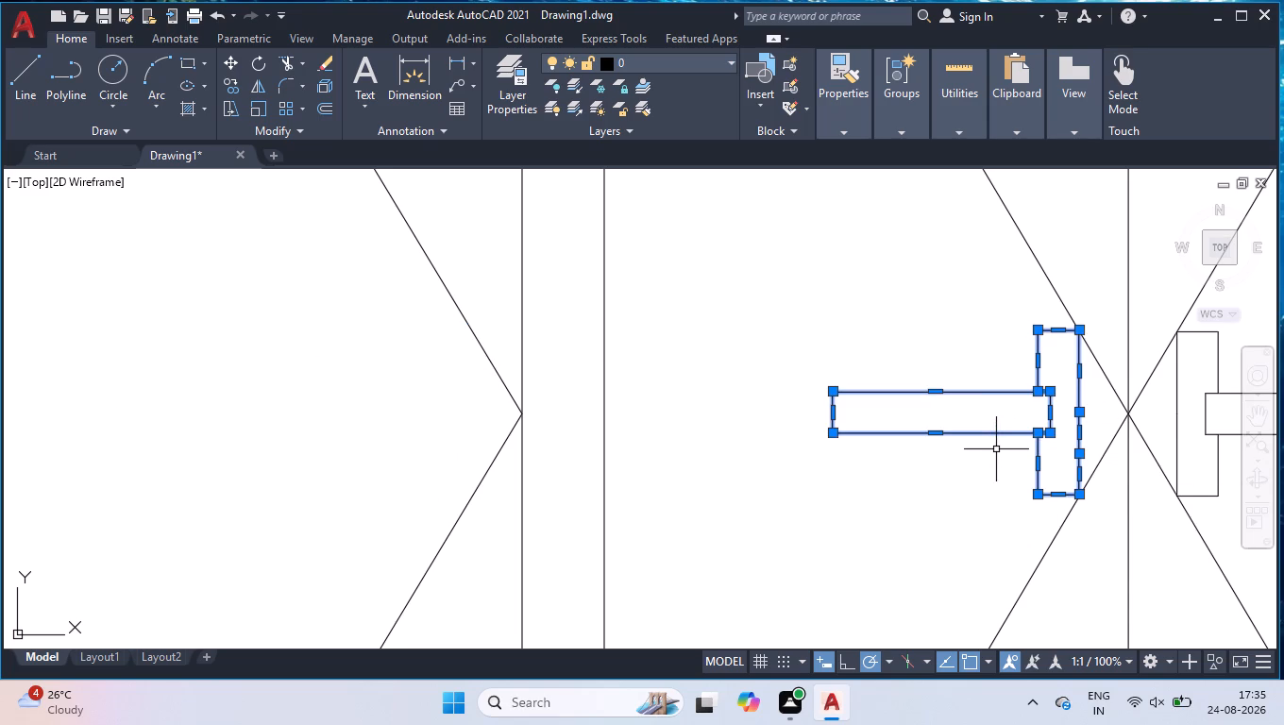
left_click(996, 449)
type("CO")
key("Return")
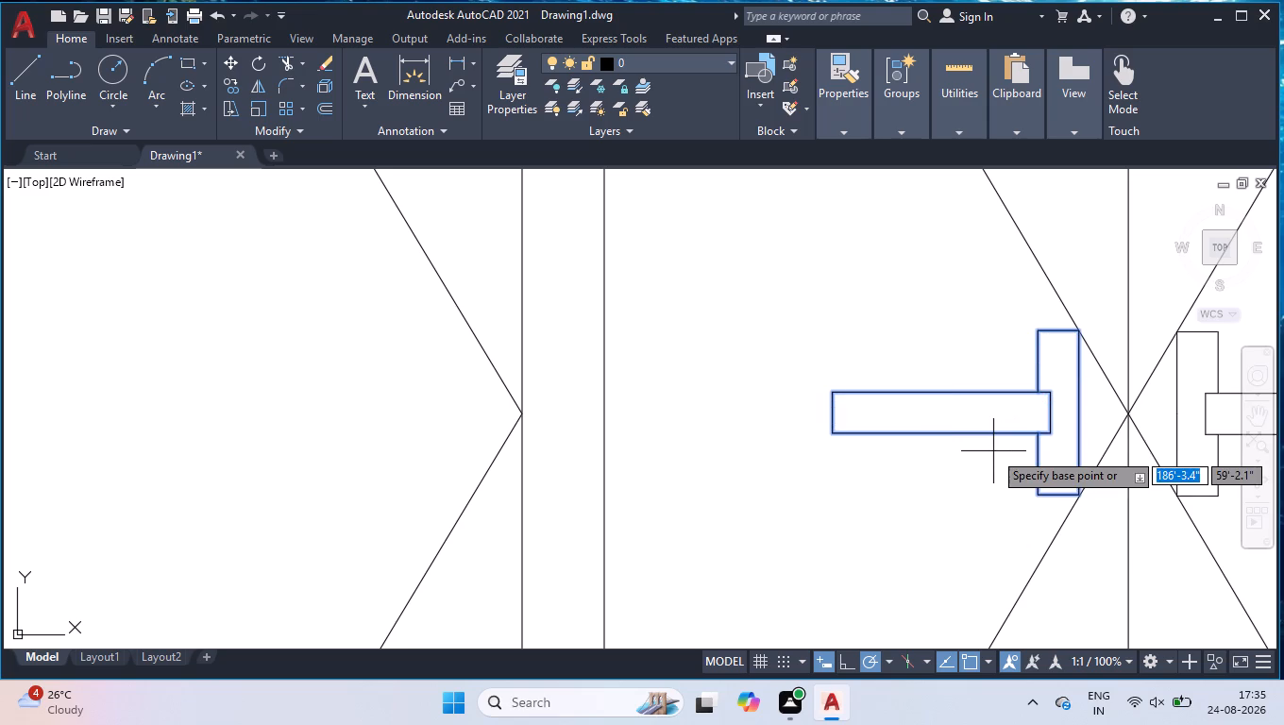
left_click(1076, 329)
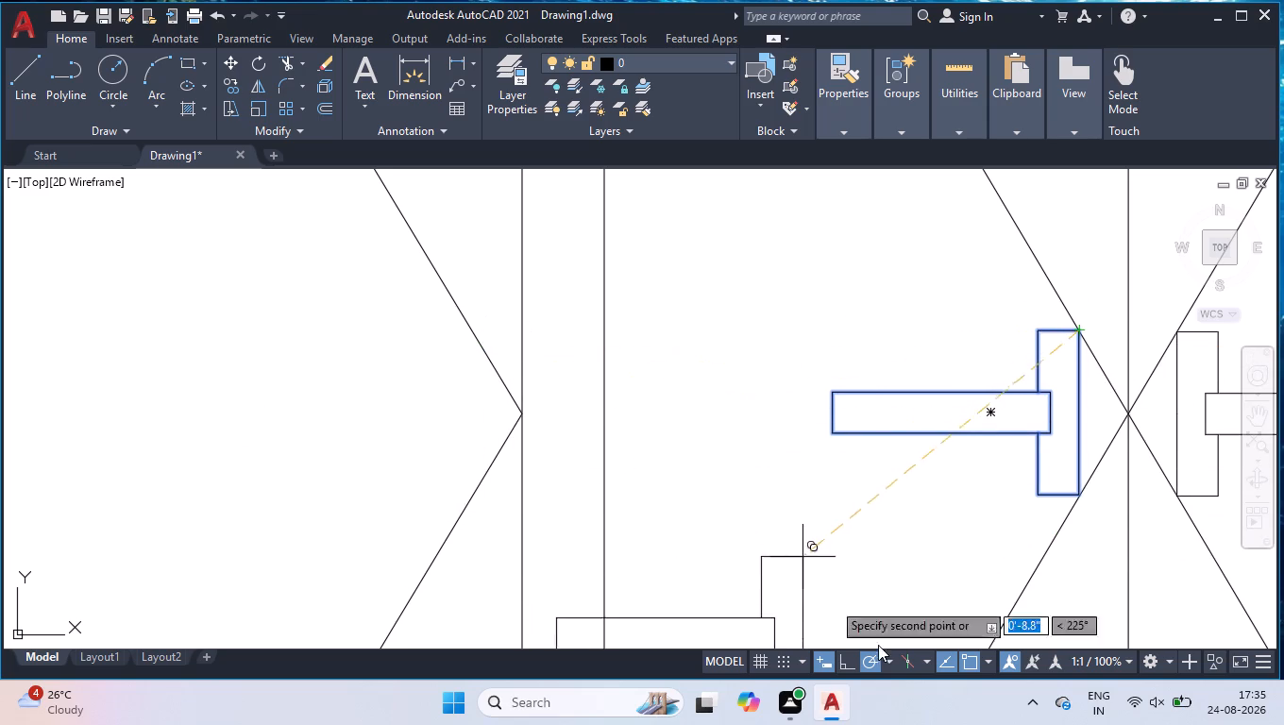
left_click(840, 657)
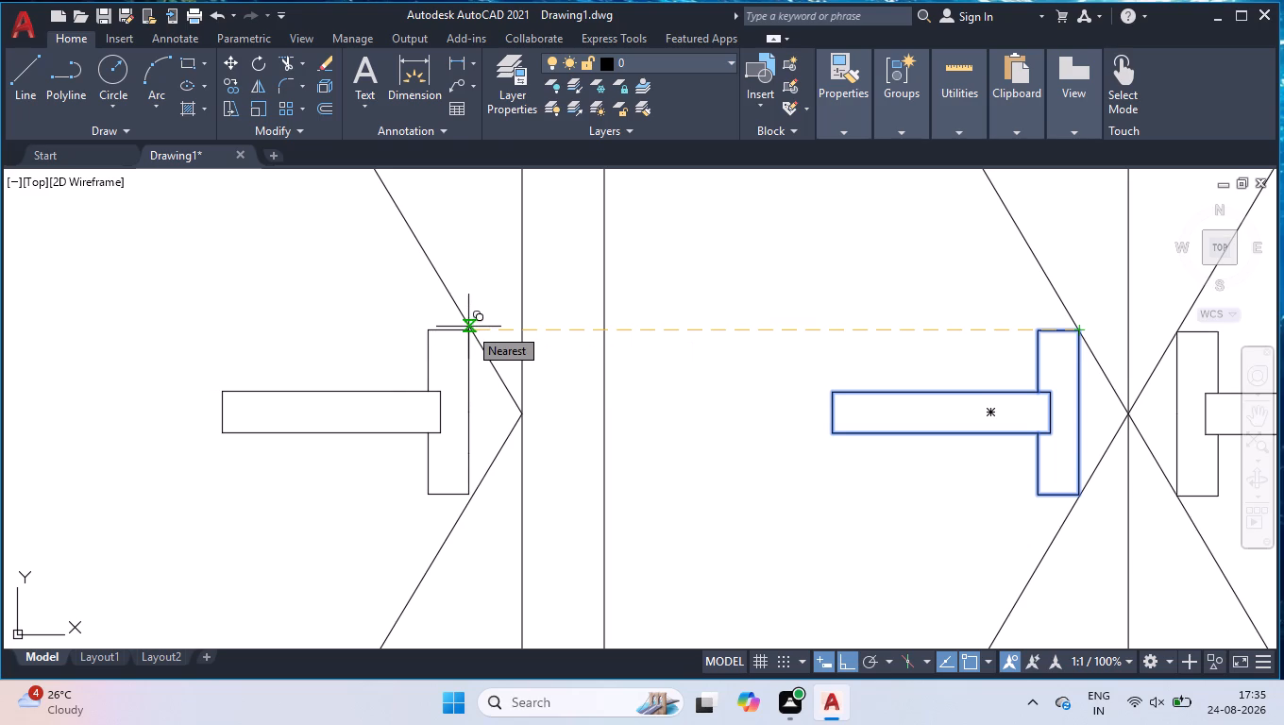
scroll(468, 327, "up", 3)
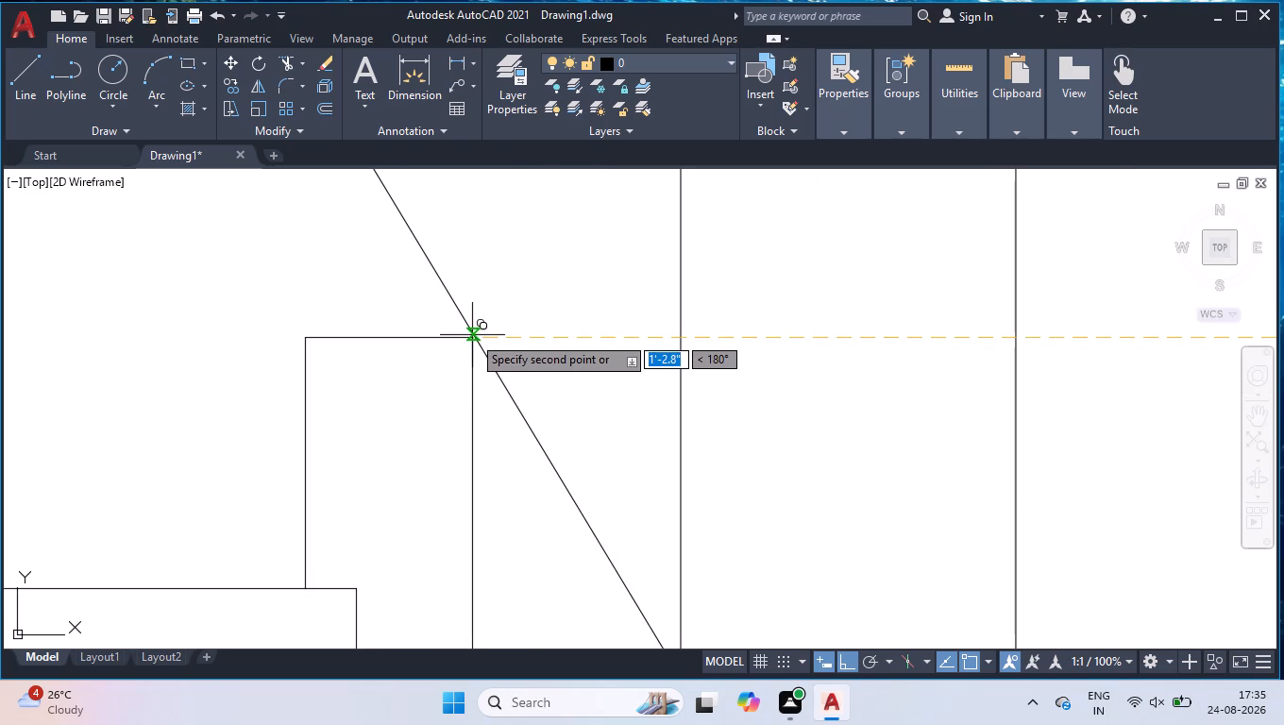
left_click(472, 335)
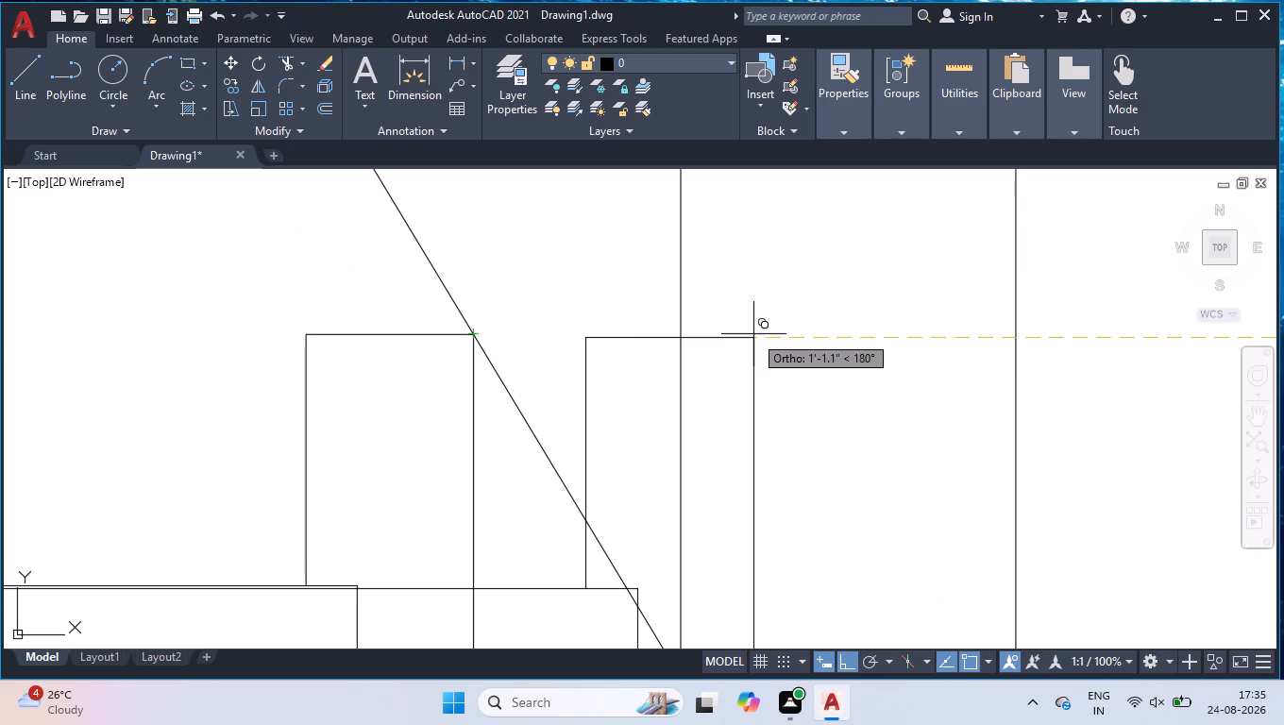
key("Return")
Examine how the corners of the copied and original handles meet the door diagonals.
scroll(812, 473, "down", 5)
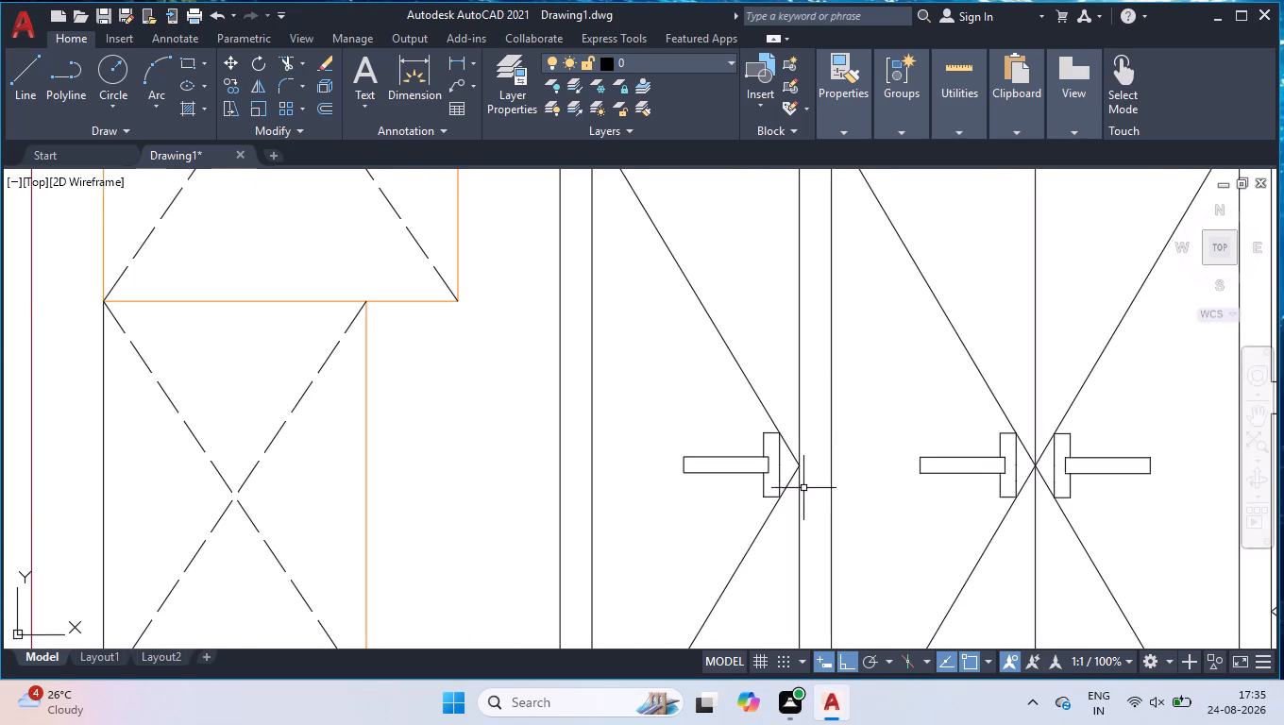
scroll(803, 488, "up", 5)
scroll(739, 465, "down", 3)
scroll(898, 525, "down", 2)
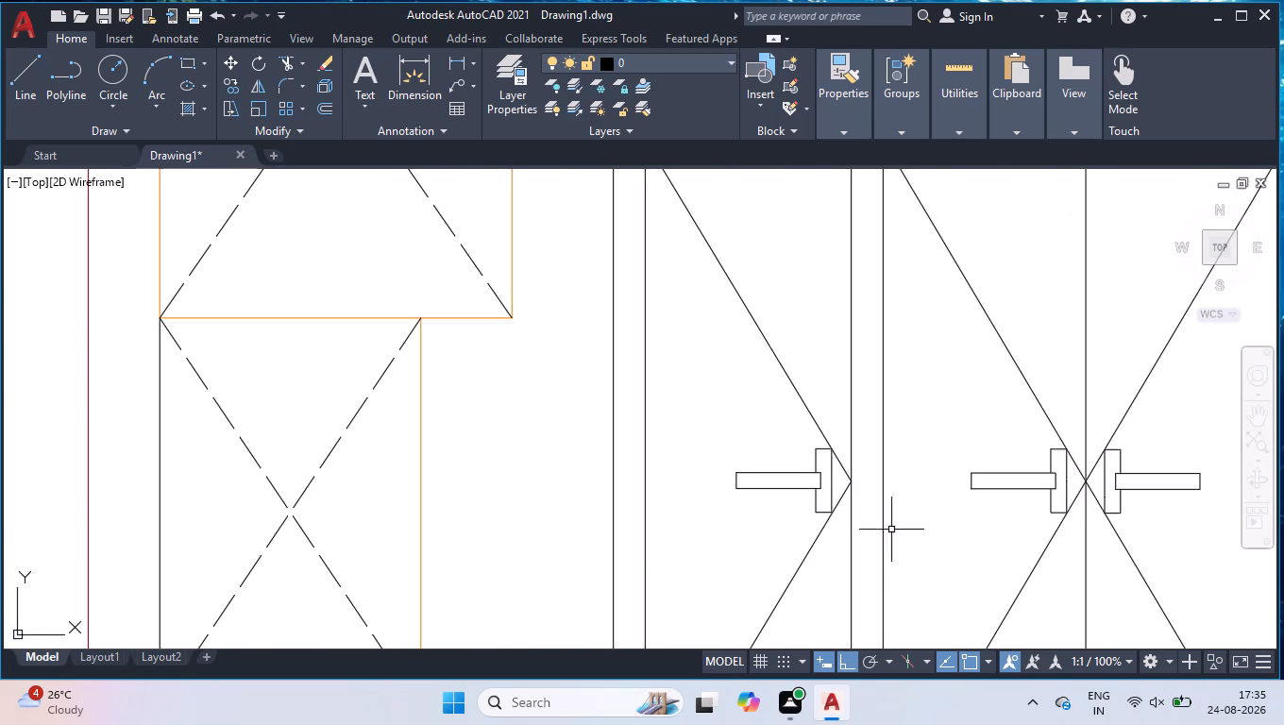
scroll(1082, 500, "up", 6)
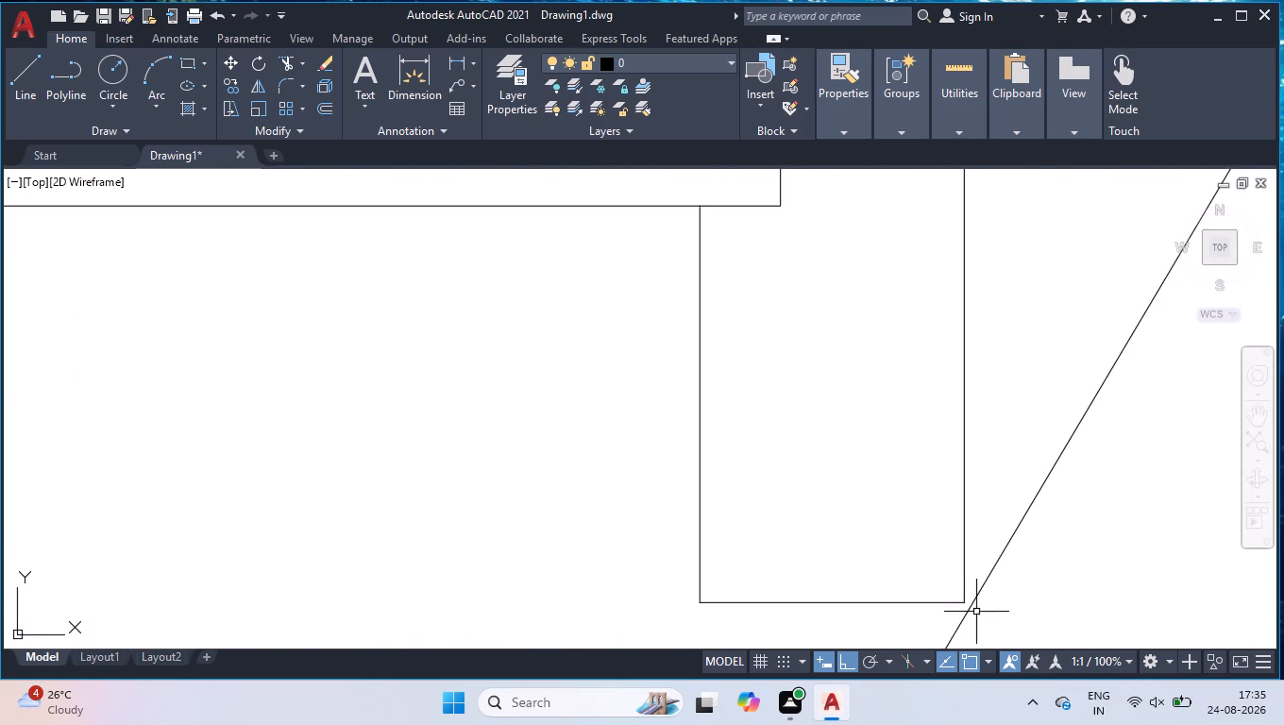
scroll(976, 615, "up", 2)
scroll(956, 560, "down", 3)
scroll(920, 447, "down", 3)
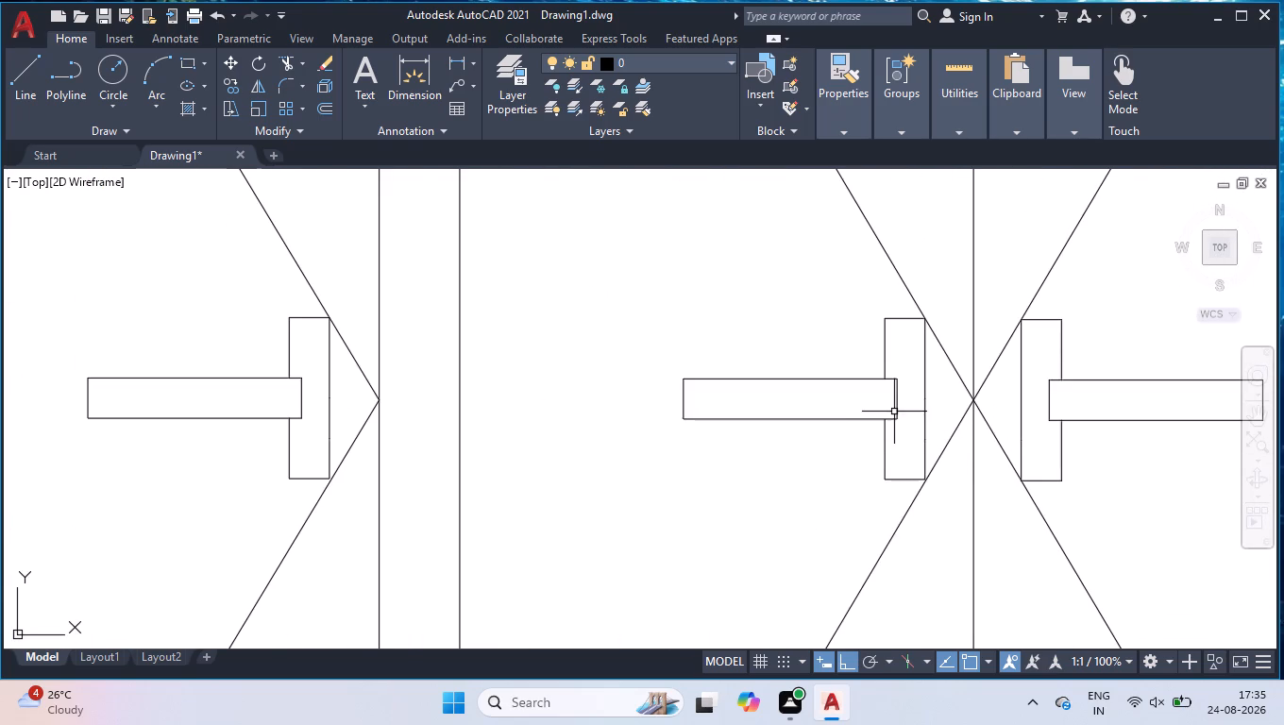
Add a vertical linear dimension from the double door's left handle's lower corner down to the diagonal, placing it below the handle.
scroll(938, 501, "up", 3)
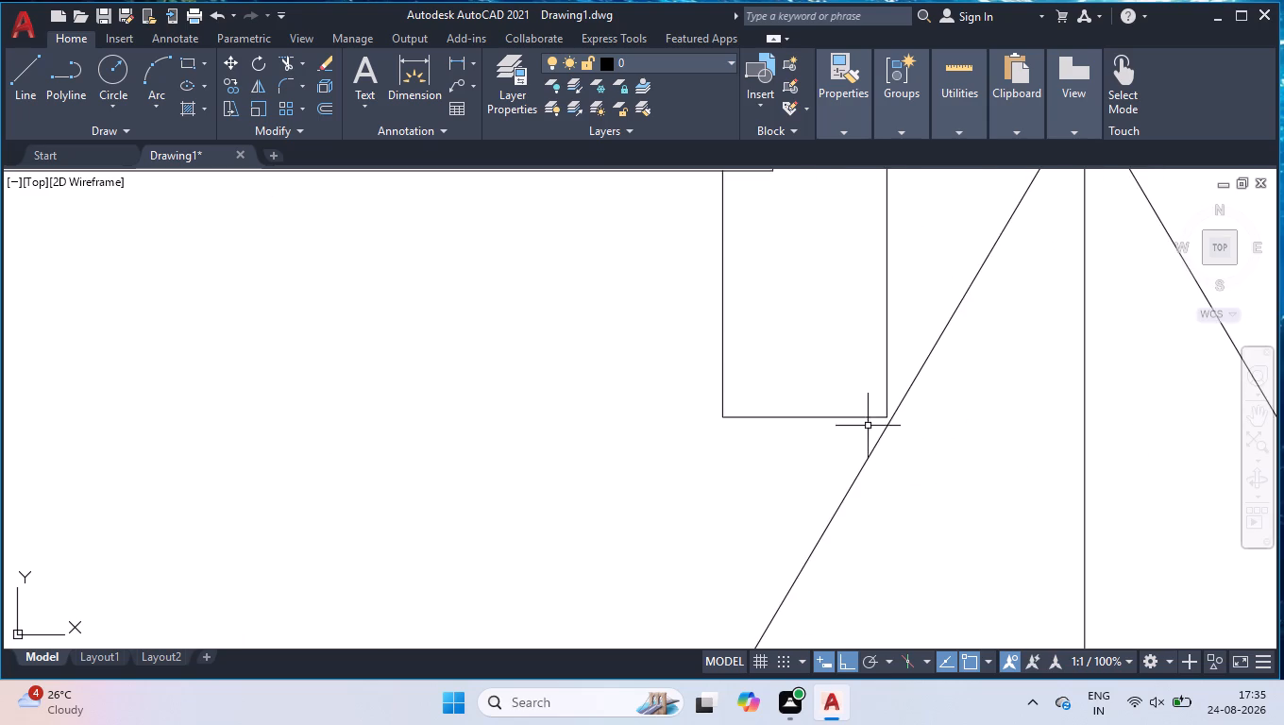
scroll(865, 416, "up", 6)
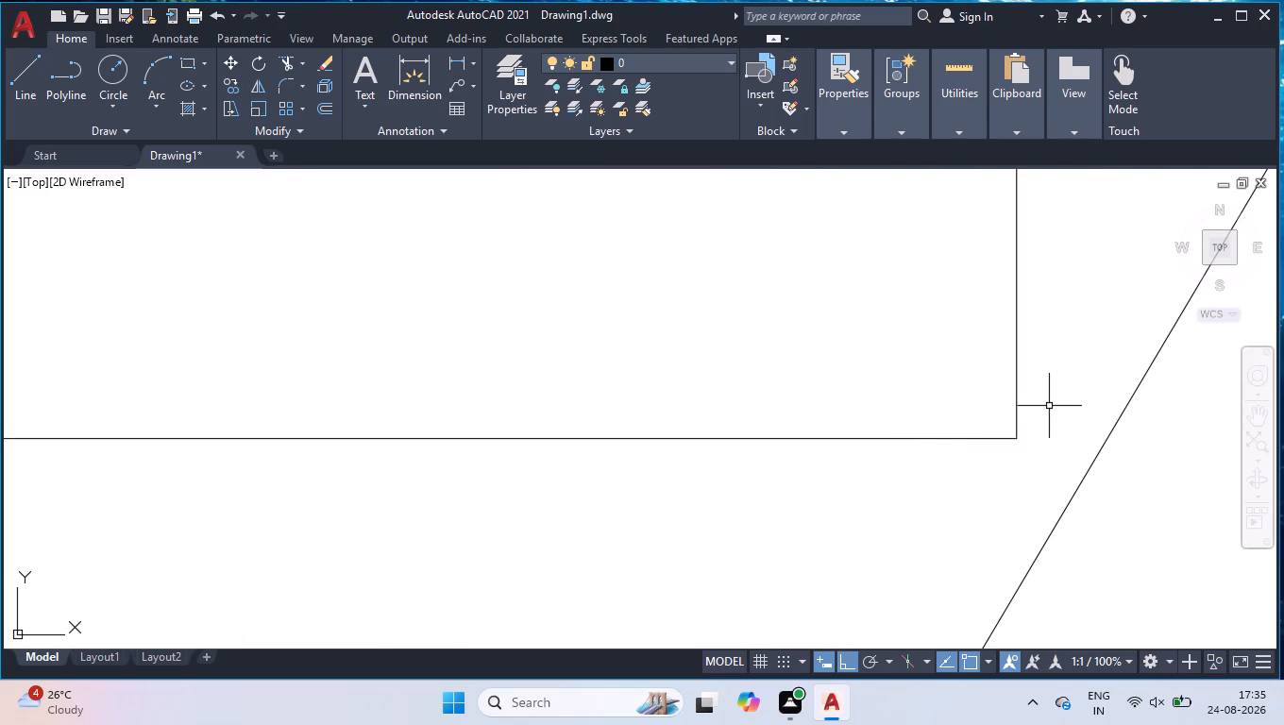
type("DLI")
key("Return")
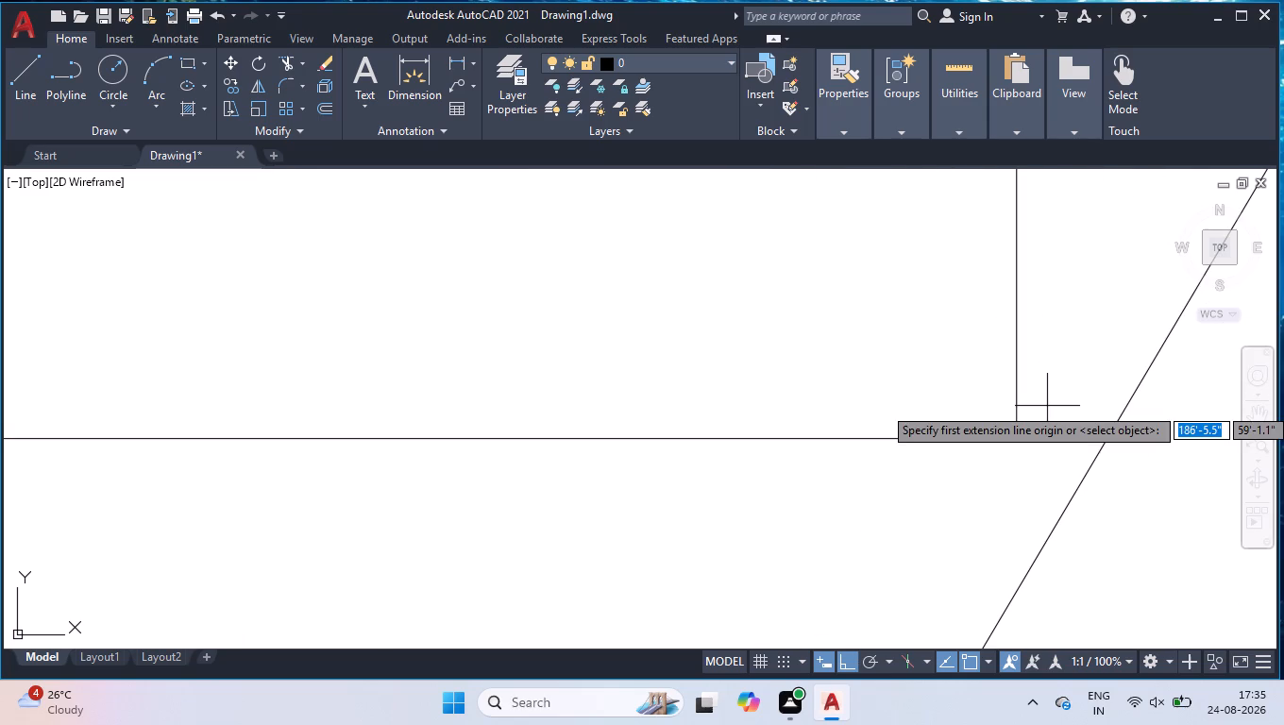
left_click(1013, 436)
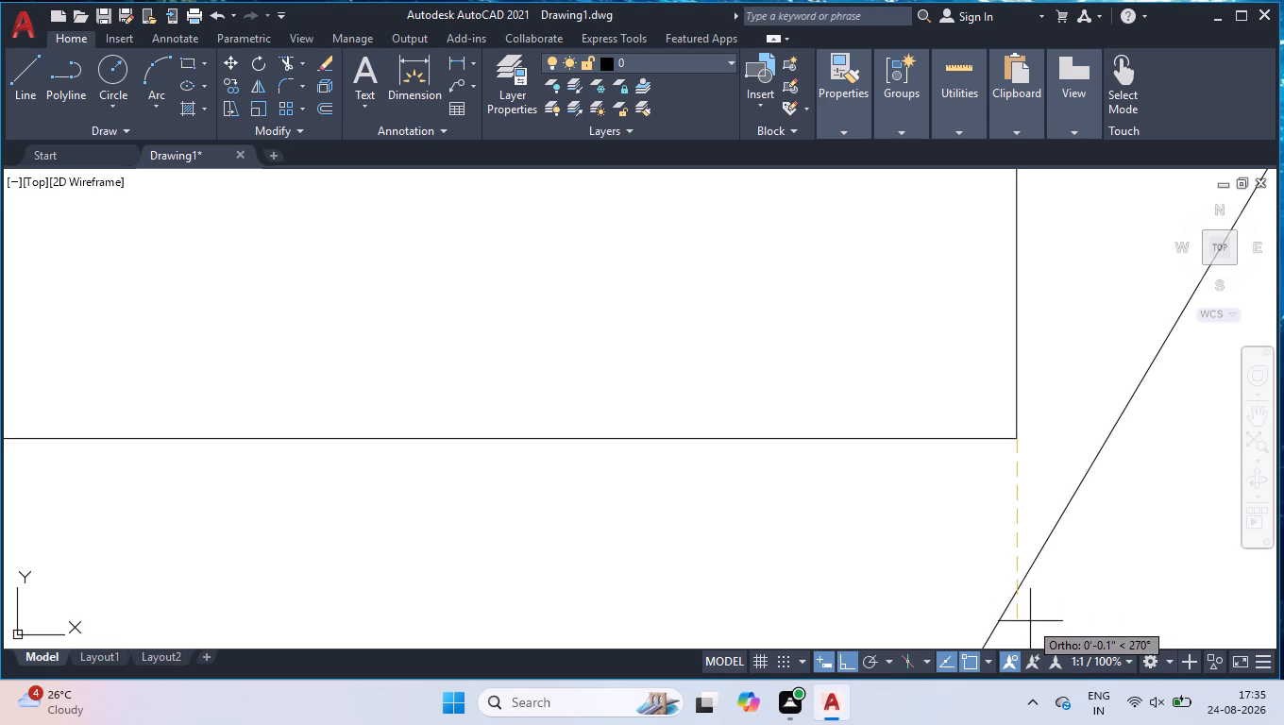
left_click(1022, 596)
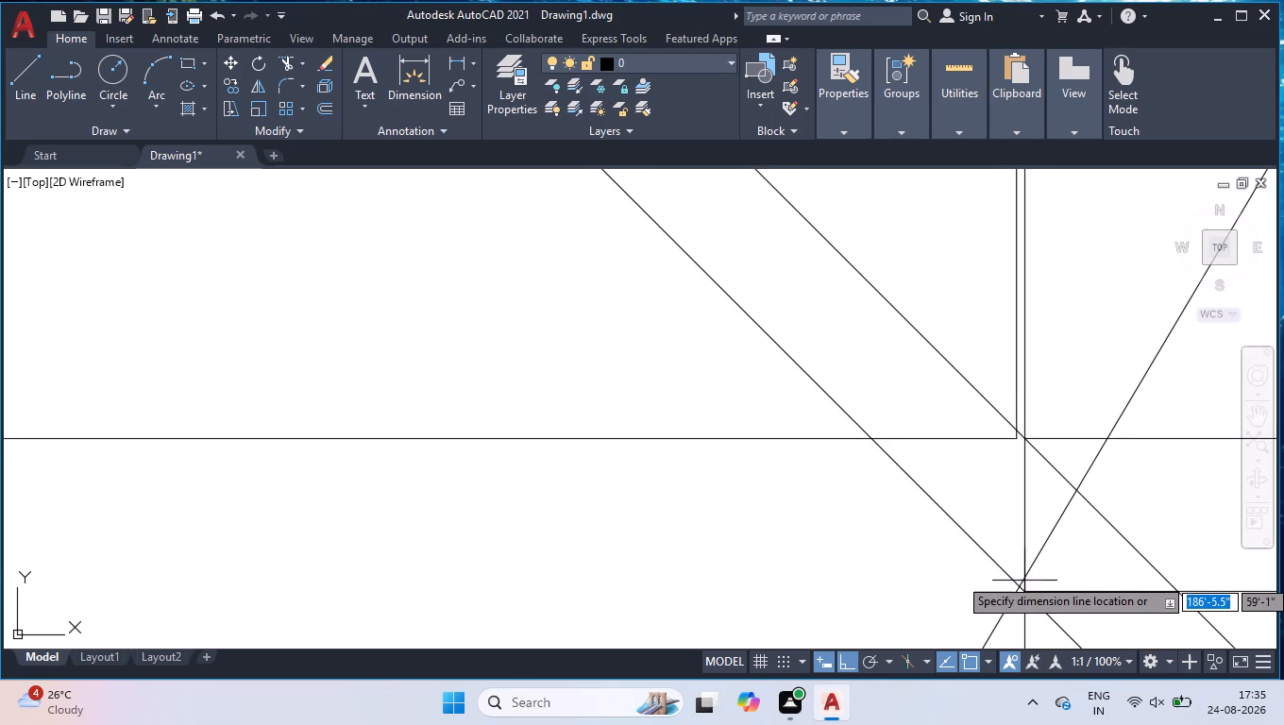
scroll(1027, 594, "down", 3)
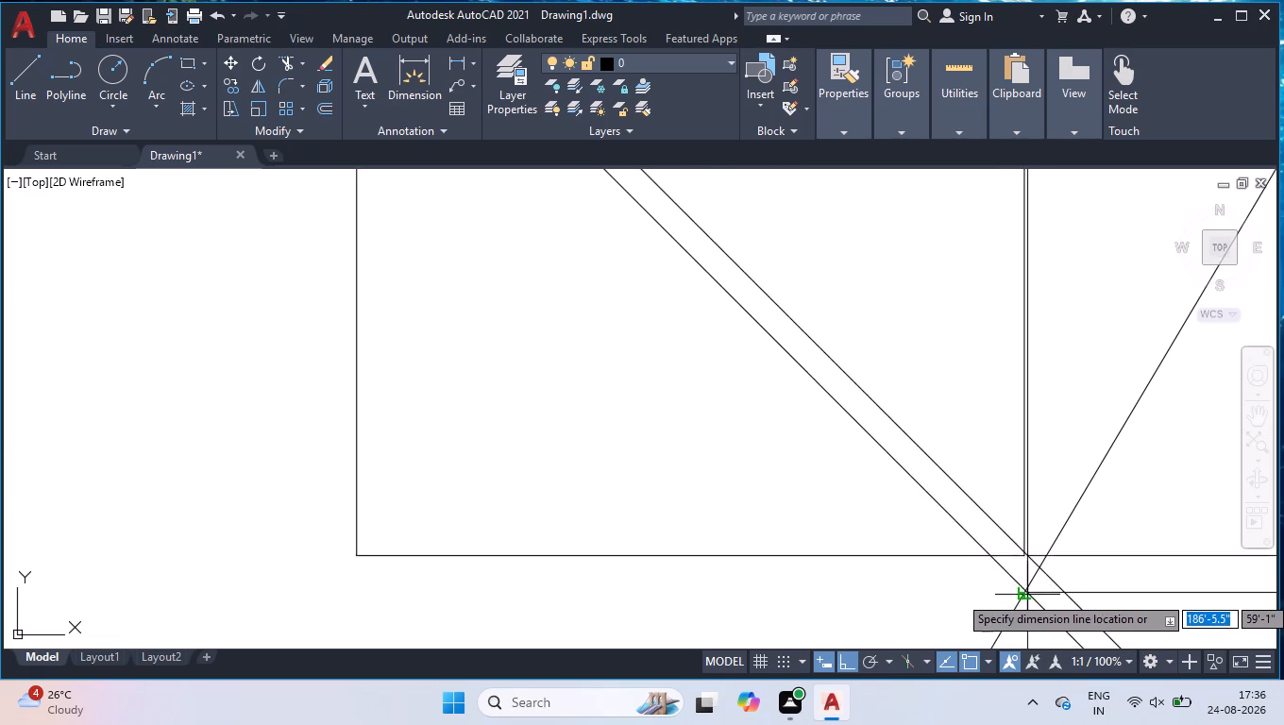
scroll(1018, 579, "down", 12)
scroll(1031, 594, "up", 4)
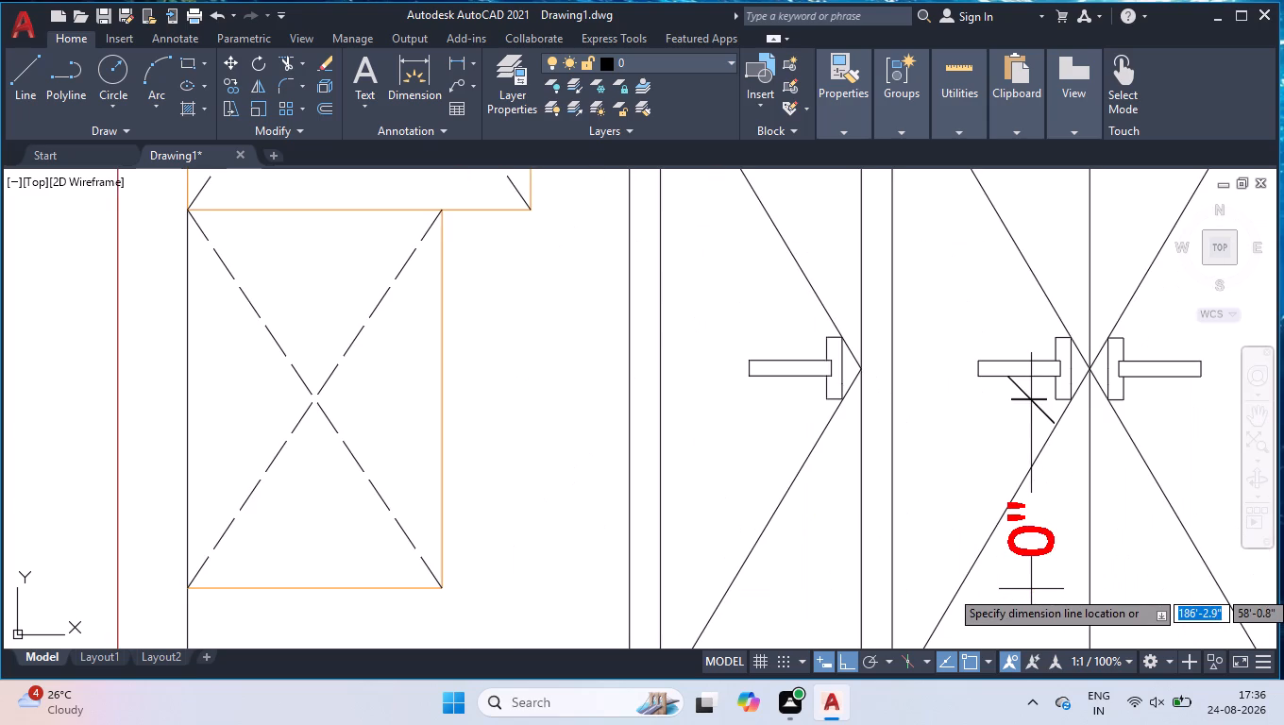
left_click(1031, 589)
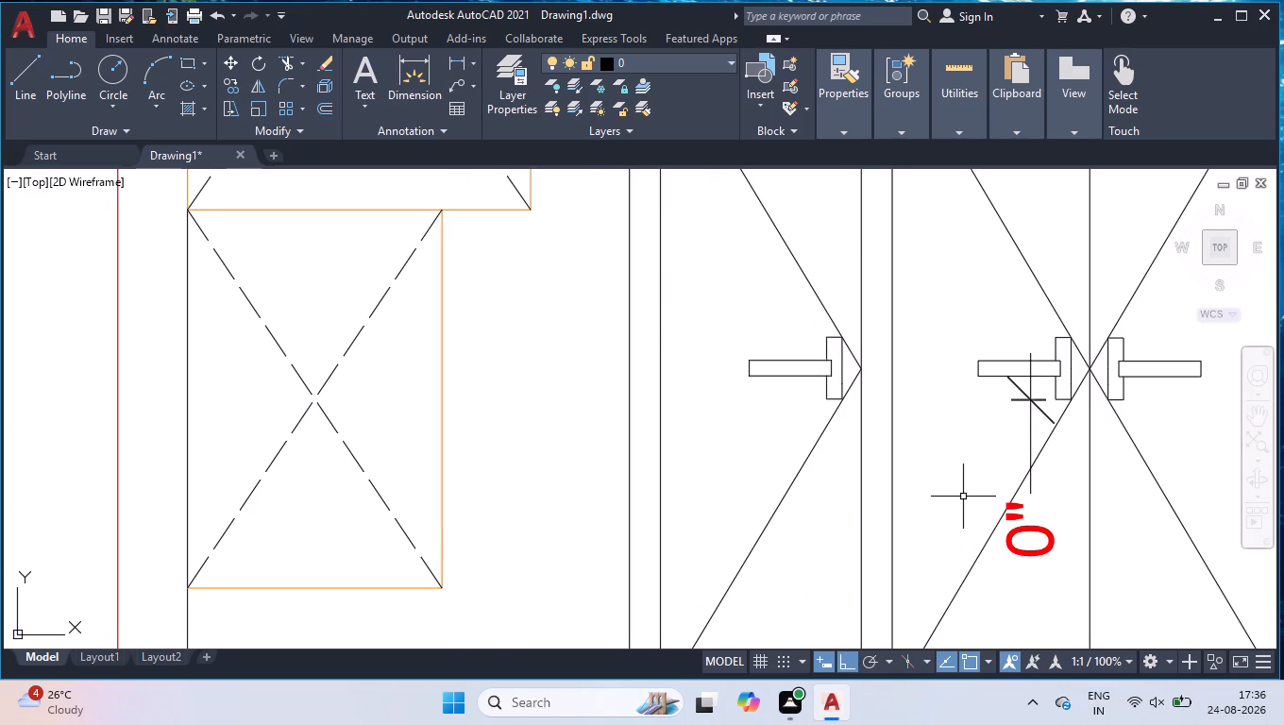
Set the ISO-25 dimension style's linear precision to 0'-0 1/32" and make the style current.
key("d")
key("Return")
left_click(845, 306)
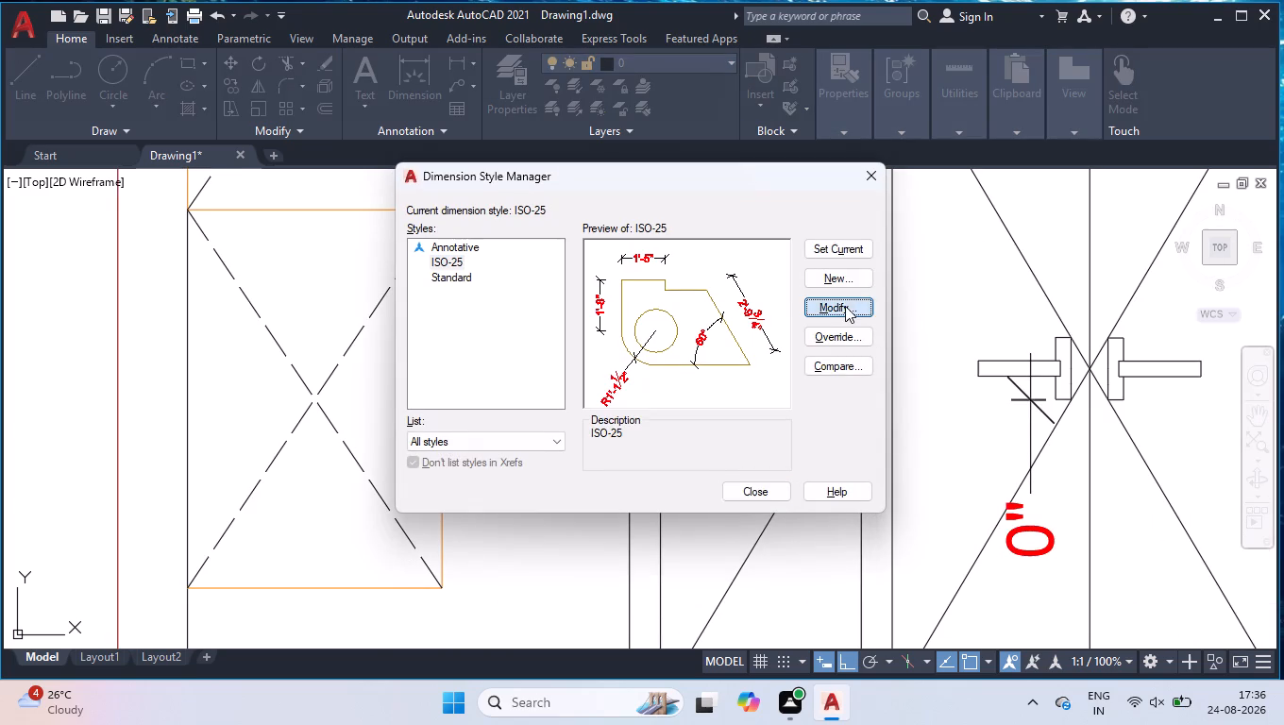
left_click(898, 196)
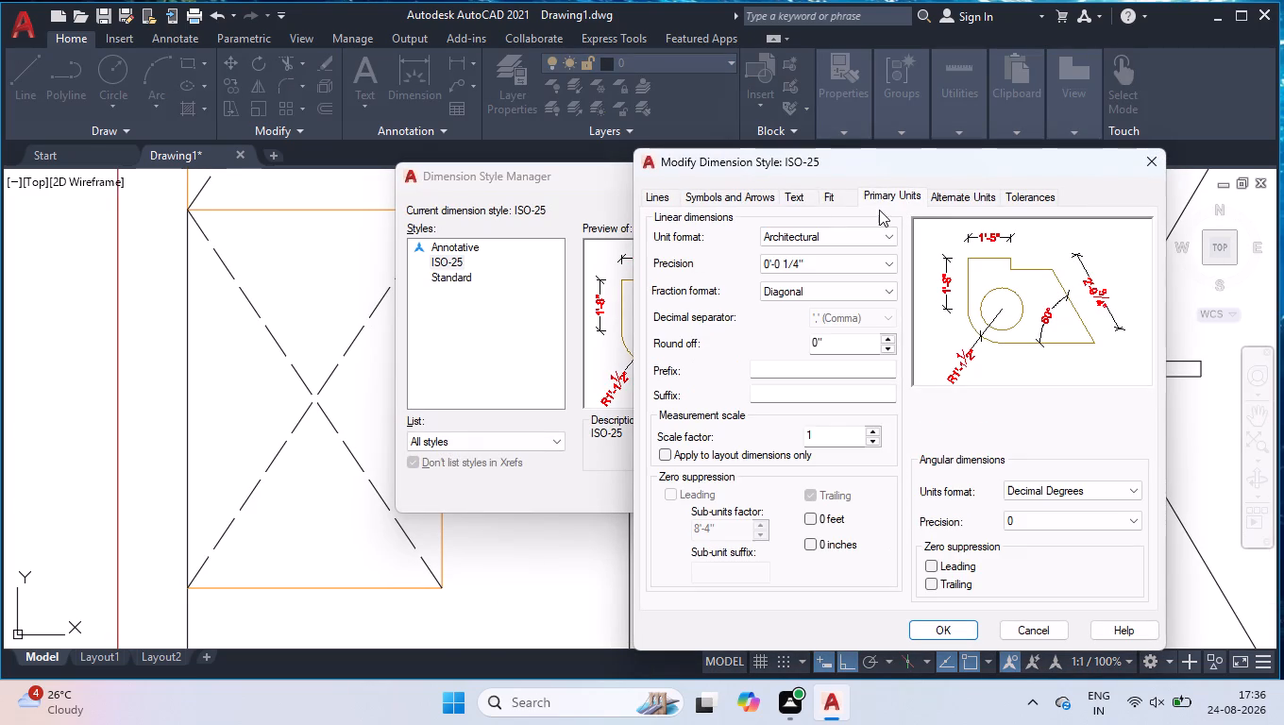
left_click(844, 260)
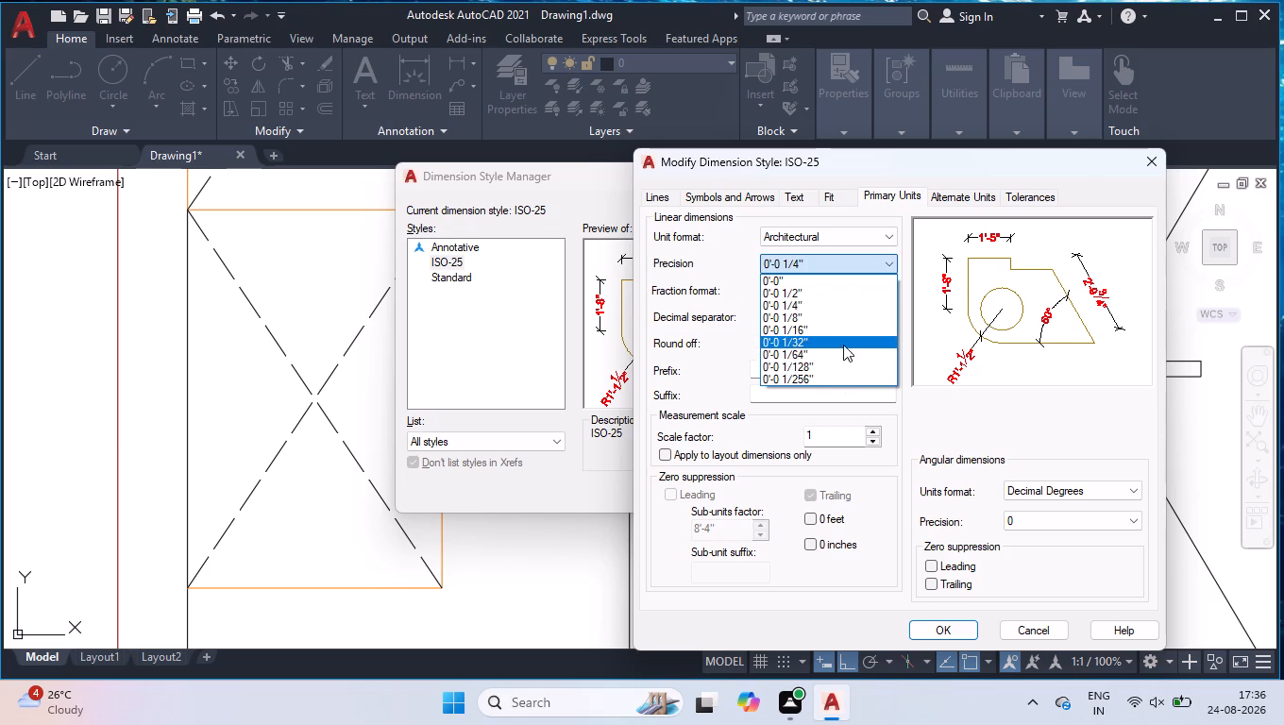
left_click(843, 345)
left_click(921, 627)
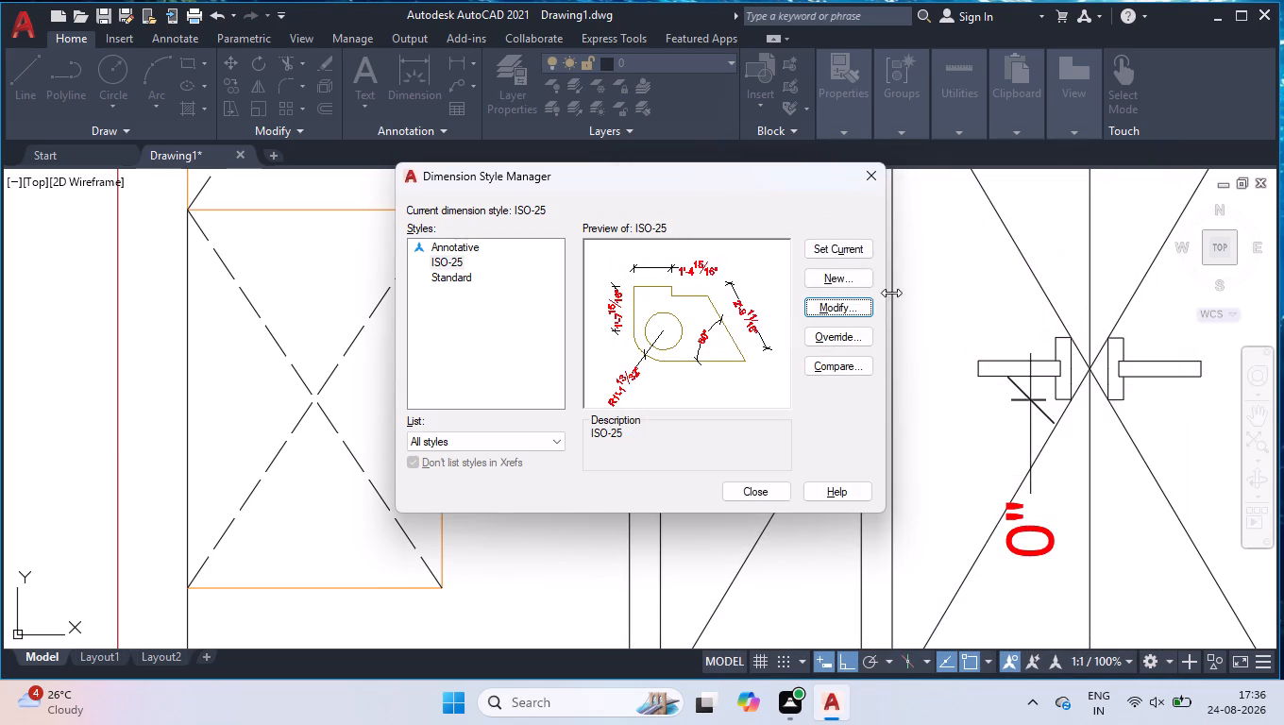
left_click(858, 251)
left_click(761, 494)
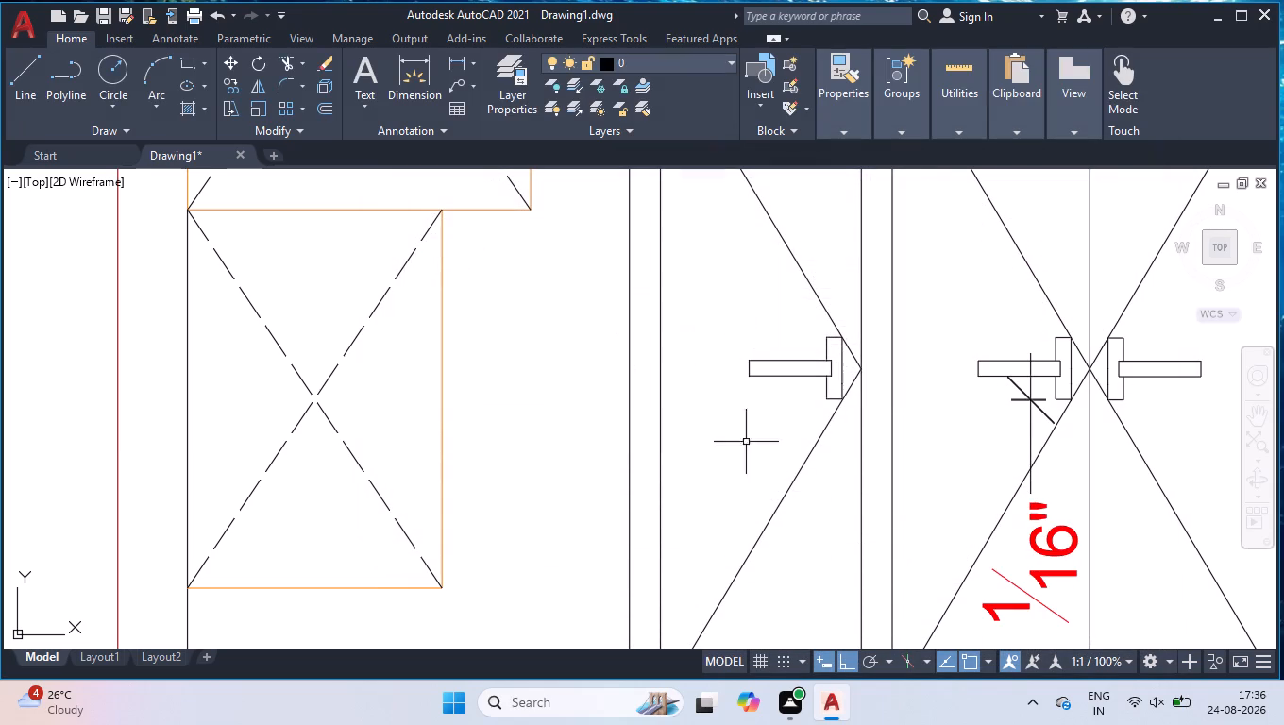
Delete the vertical gap dimension at the double door's left handle.
left_click(1071, 514)
left_click(1035, 550)
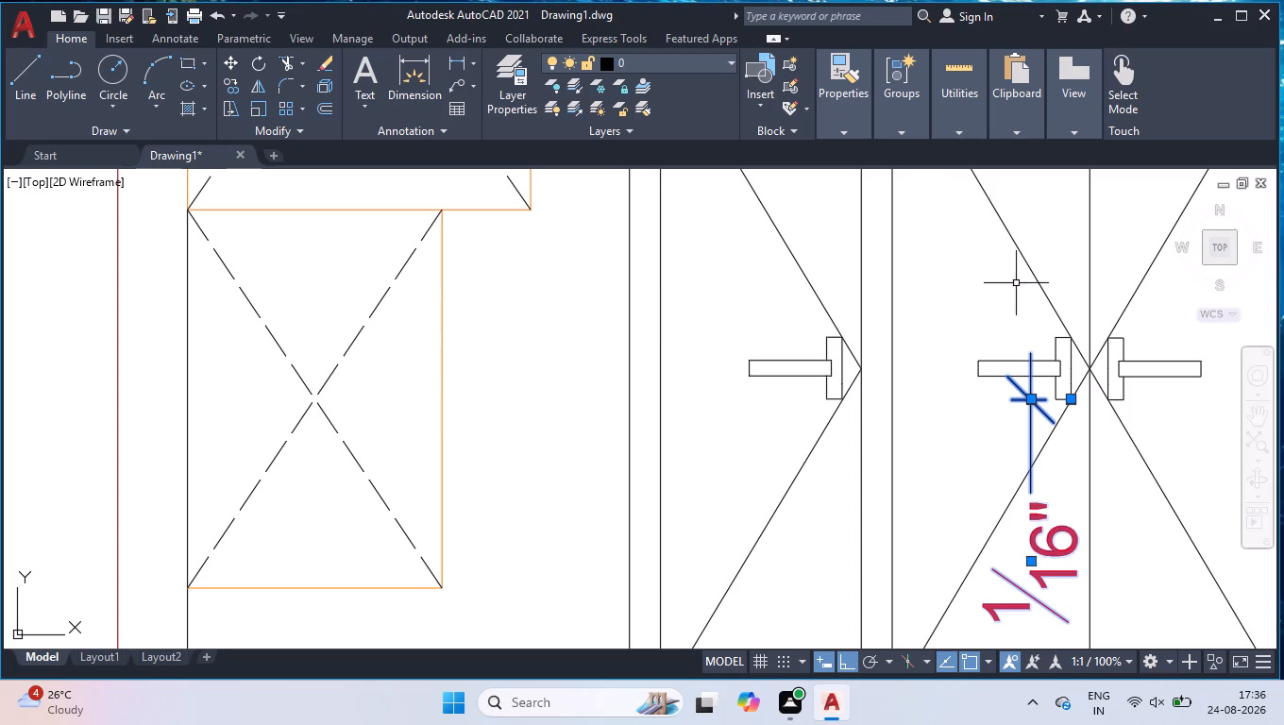
key("Delete")
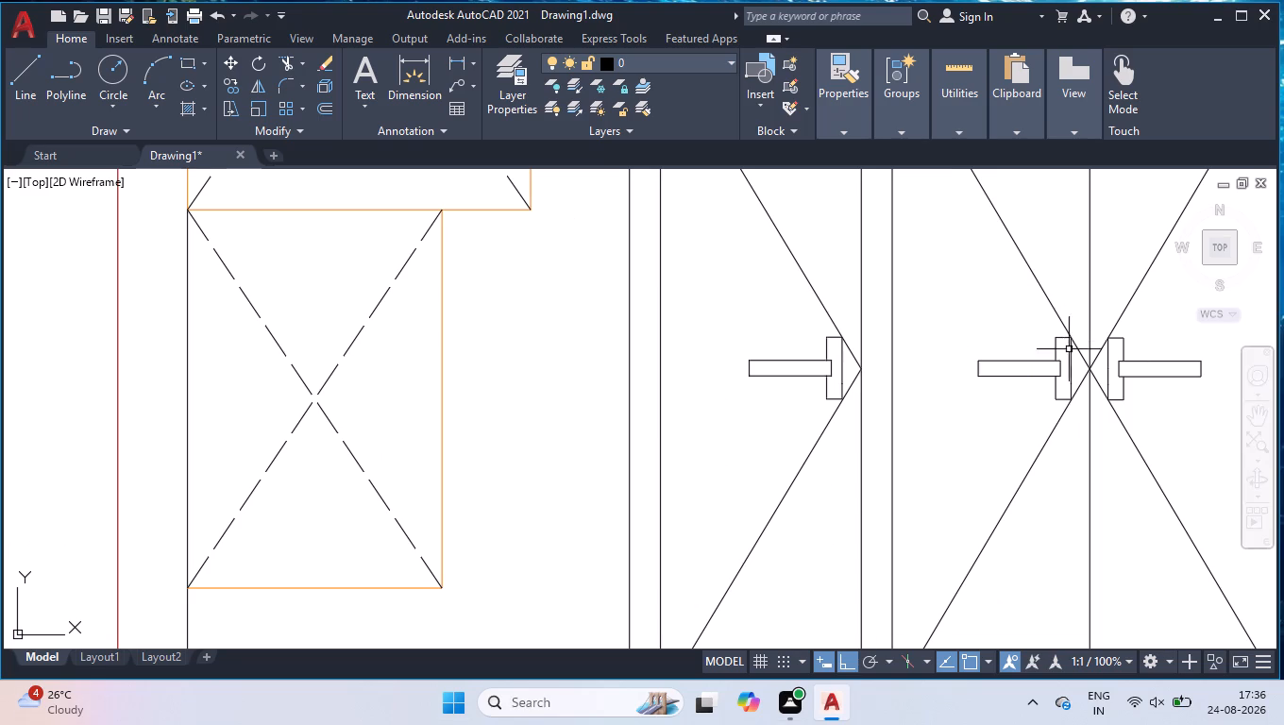
Stretch the bottom edge of the double door's left handle straight down by 0.0625".
scroll(1081, 399, "up", 4)
scroll(928, 390, "up", 3)
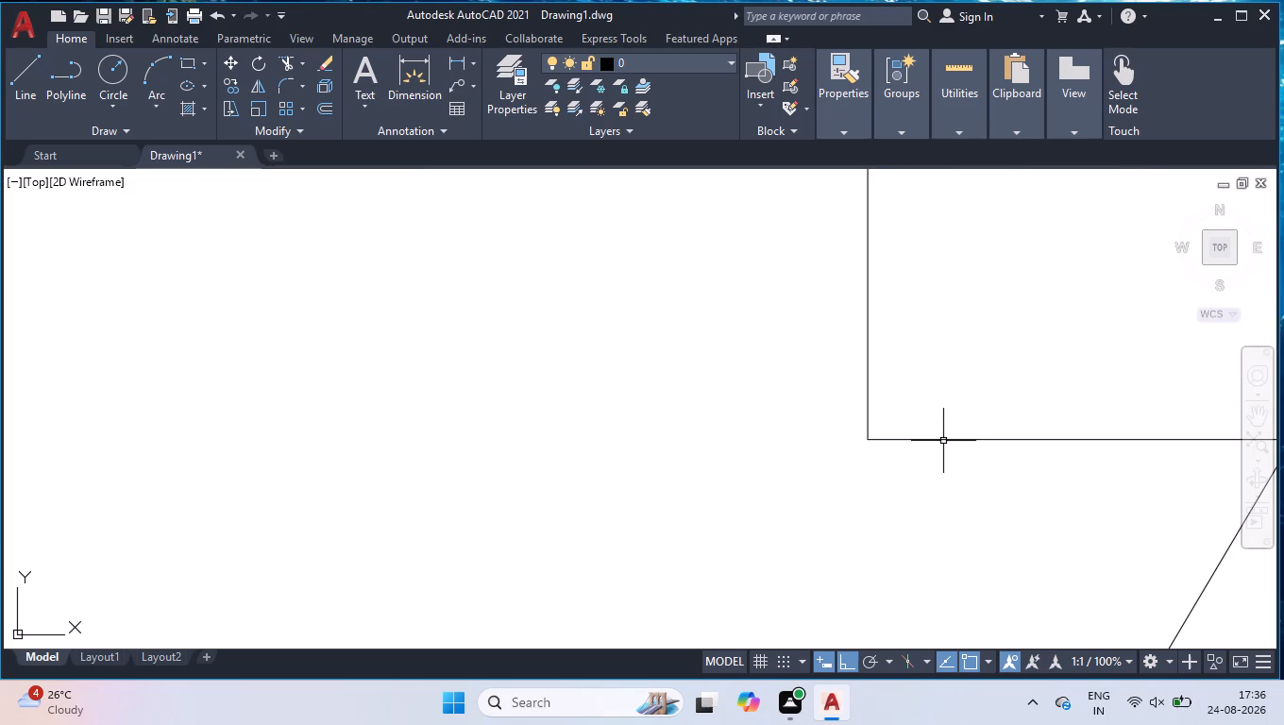
scroll(940, 434, "down", 2)
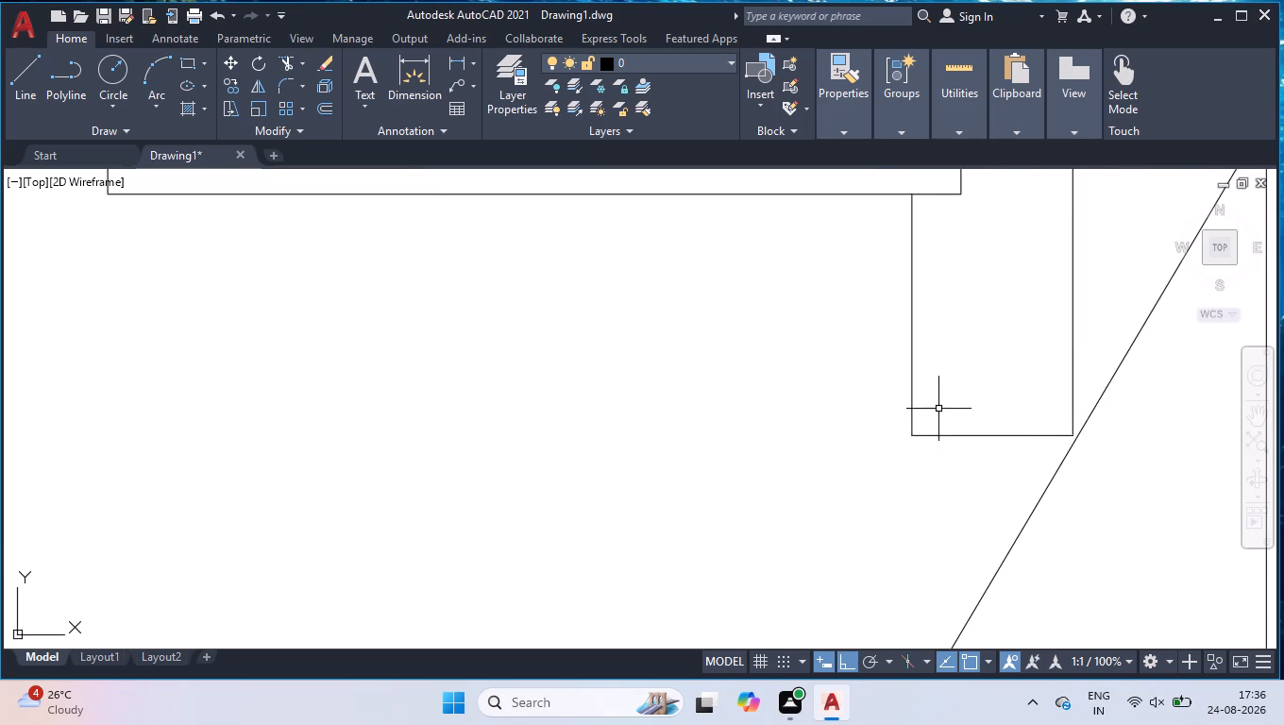
scroll(933, 416, "down", 1)
left_click(971, 366)
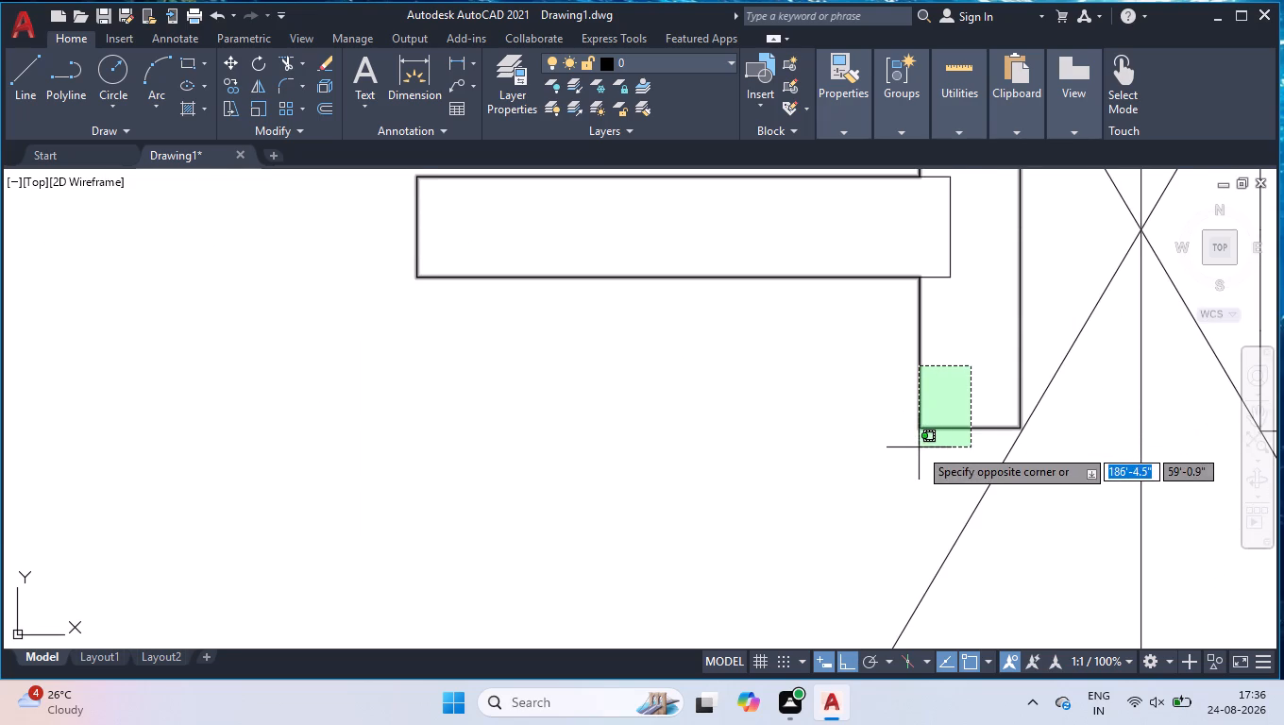
left_click(919, 447)
scroll(878, 314, "down", 1)
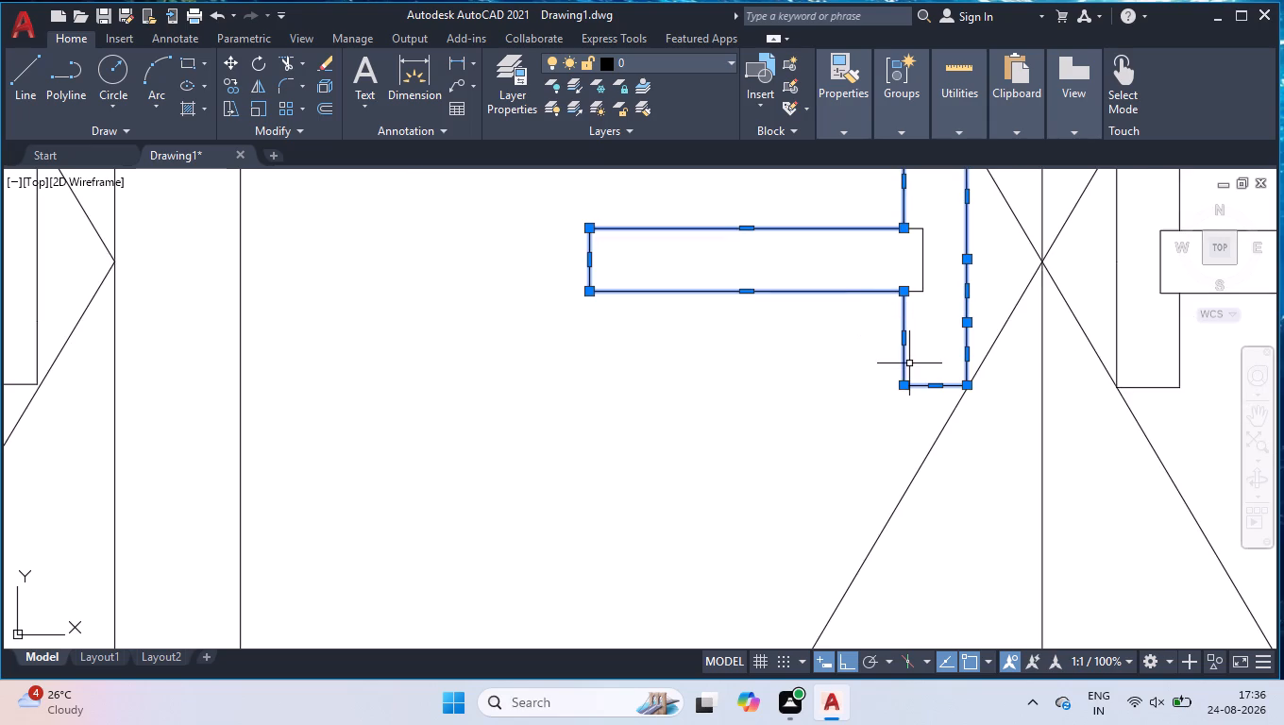
scroll(981, 392, "up", 2)
scroll(879, 378, "up", 3)
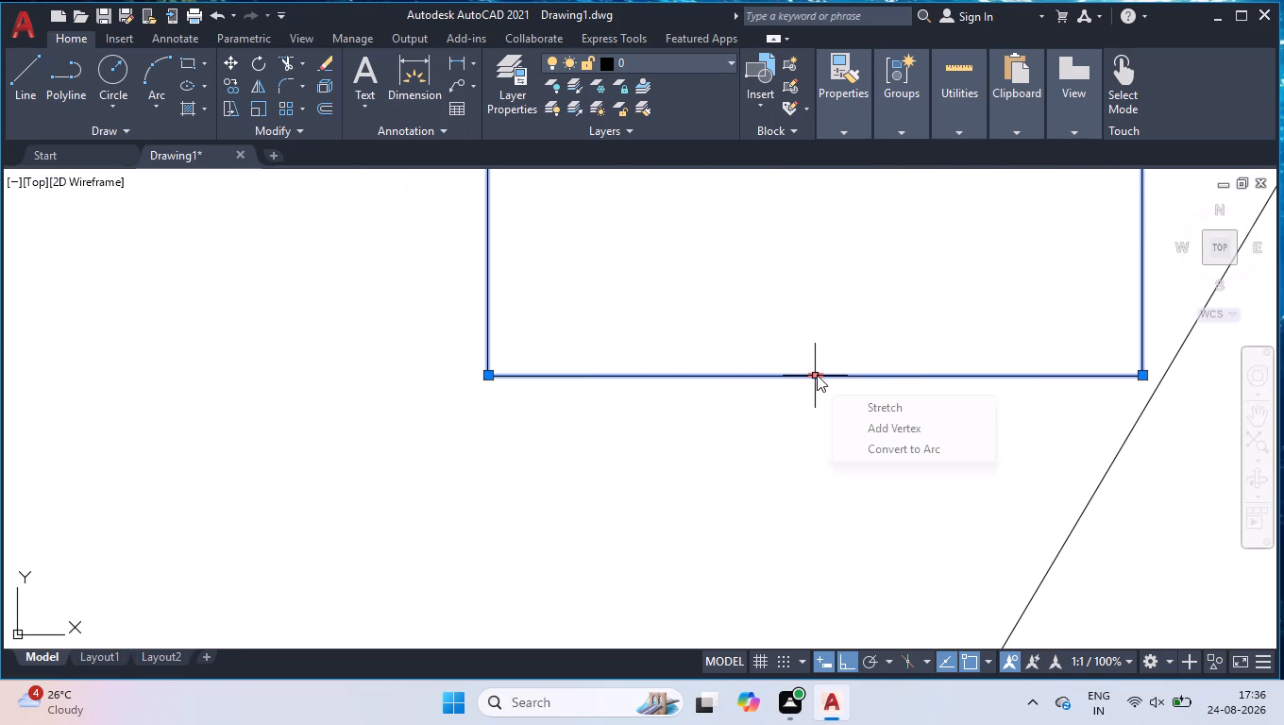
left_click(817, 375)
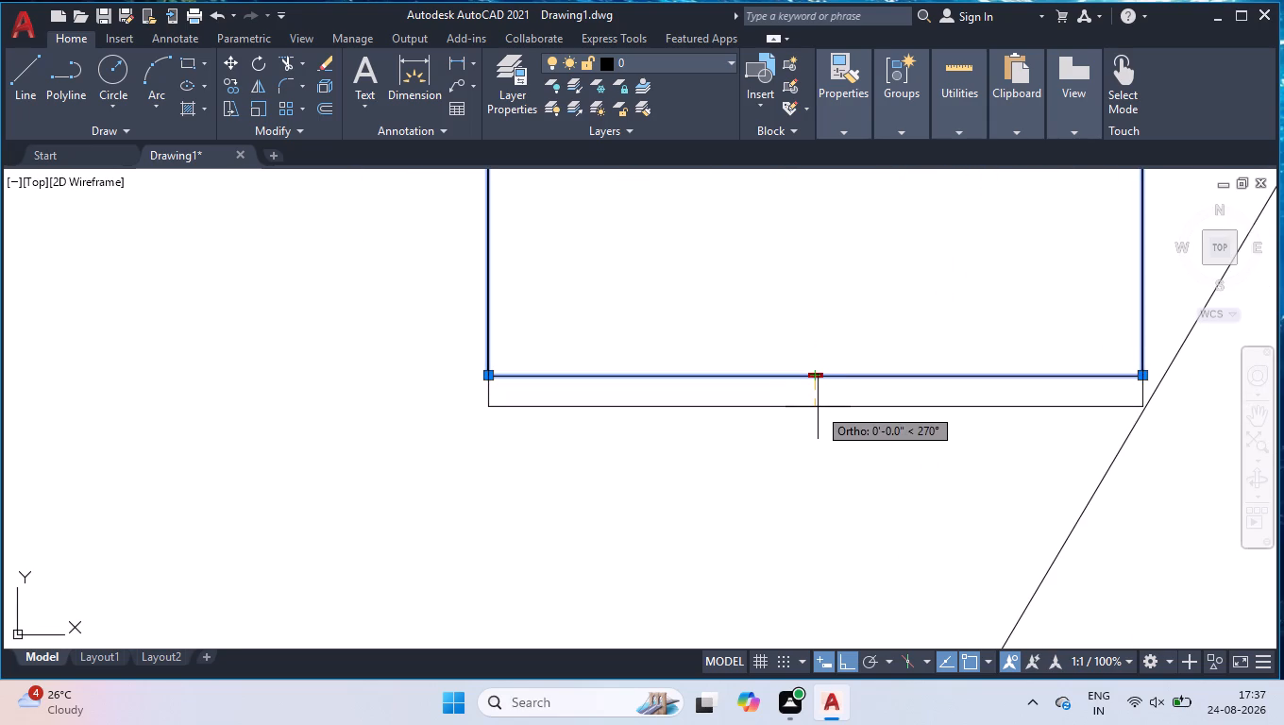
type("0.063")
key("BackSpace")
type("25")
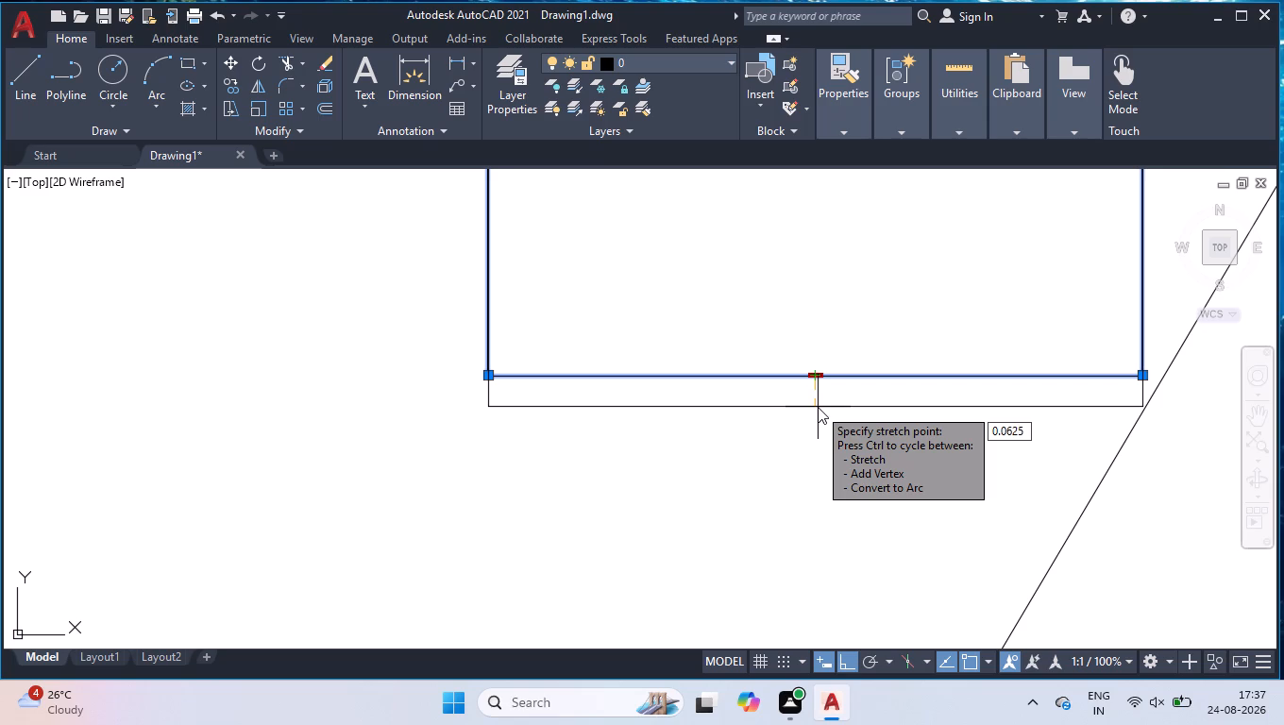
key("Return")
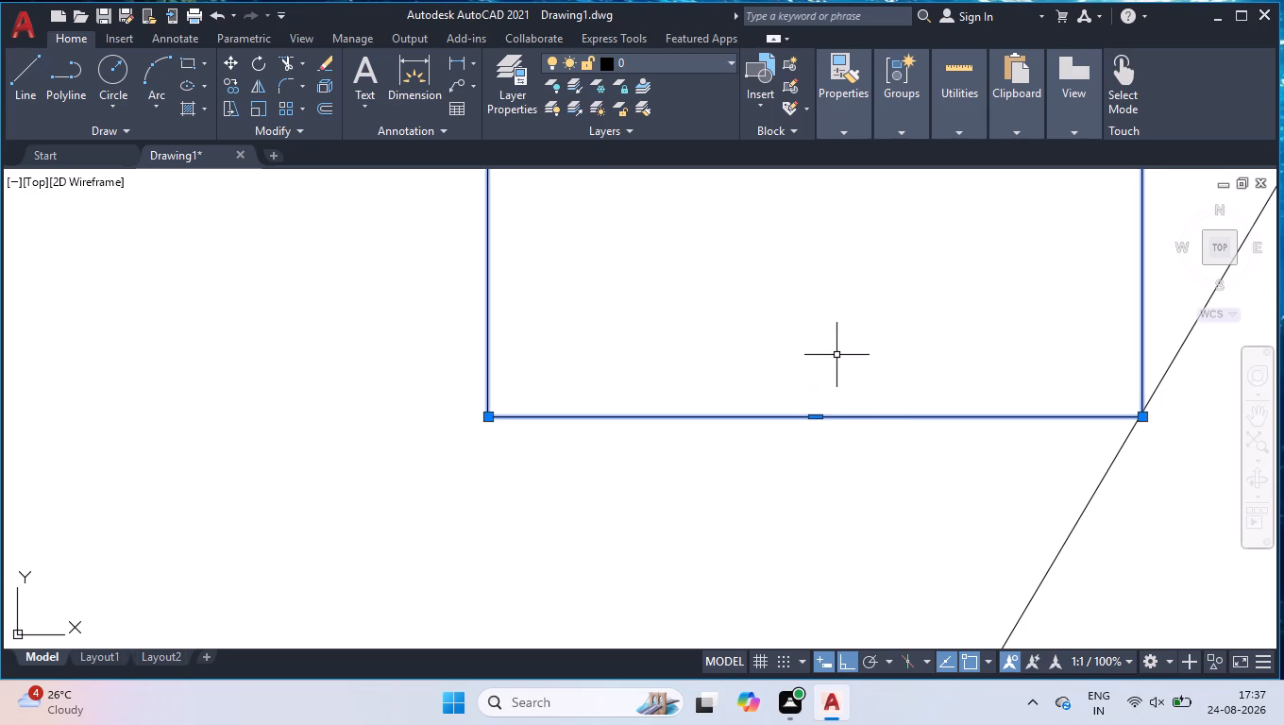
left_click(841, 342, "shift")
left_click(692, 479, "shift")
Stretch that handle's lower right corner up to where its vertical edge crosses the door's lower diagonal.
scroll(703, 463, "down", 1)
scroll(955, 406, "up", 3)
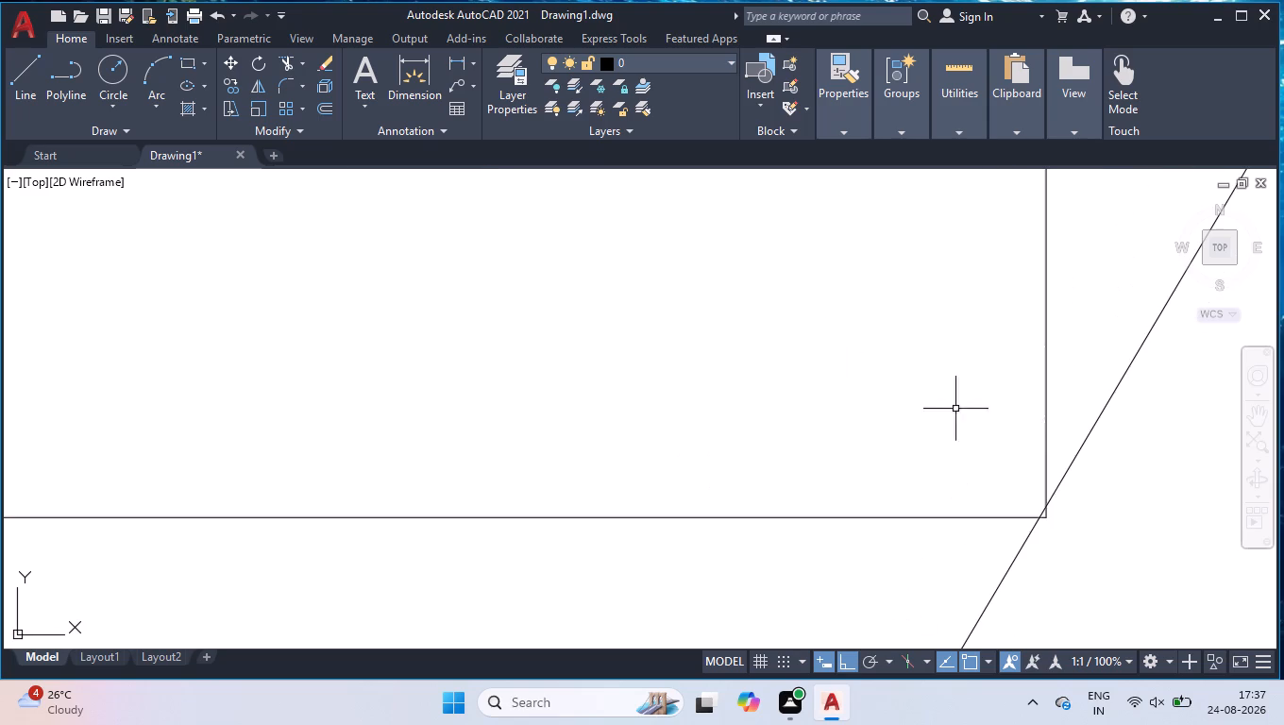
scroll(1044, 508, "up", 3)
left_click(963, 548)
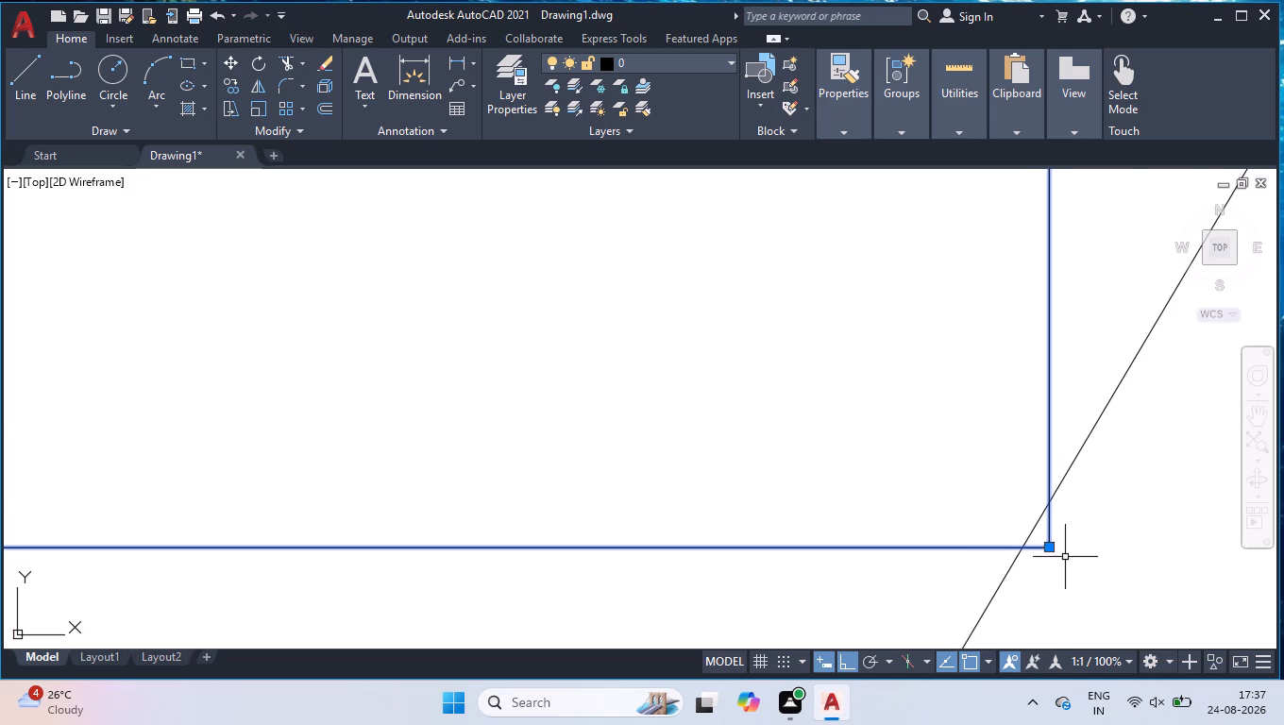
scroll(1055, 551, "up", 3)
left_click(1038, 542)
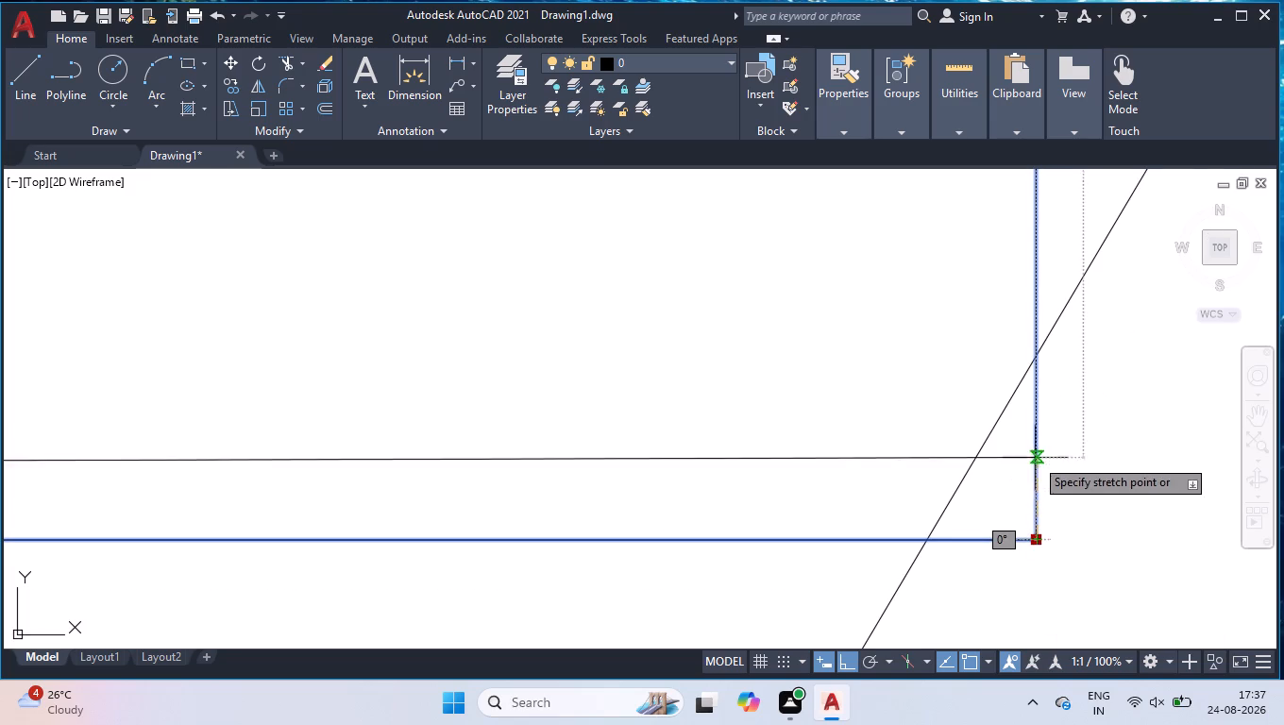
left_click(1038, 361)
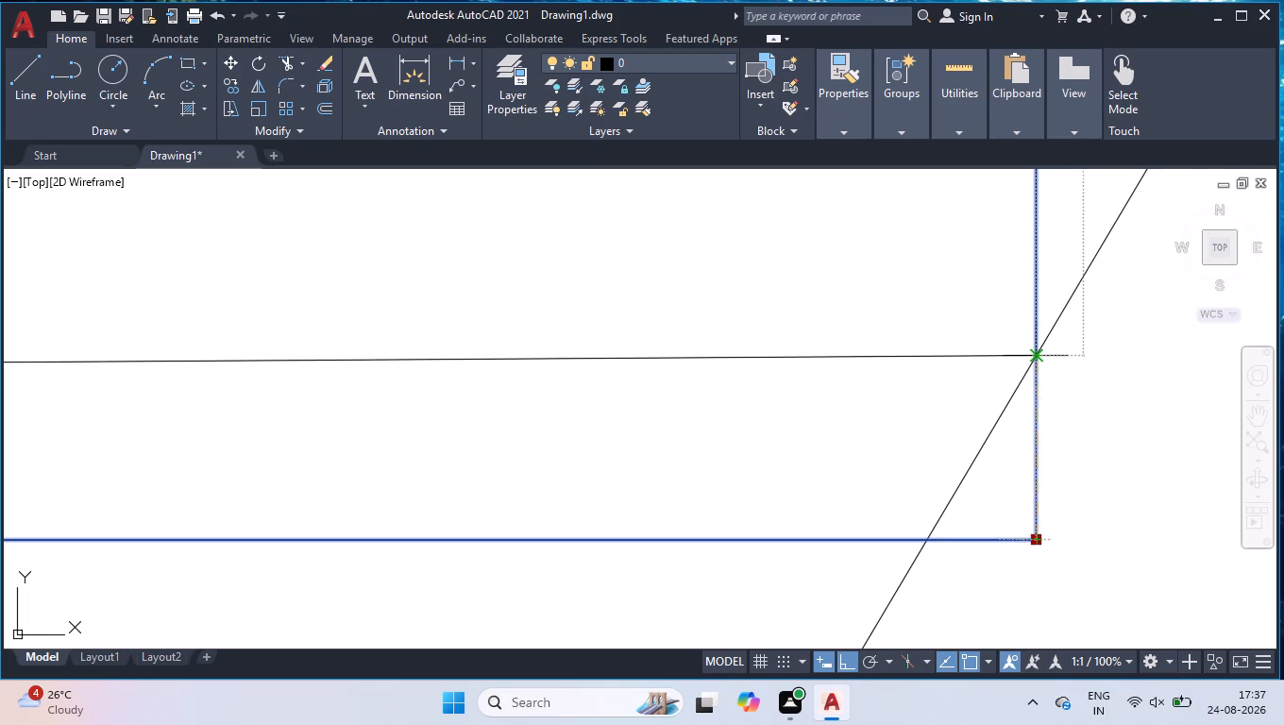
left_click(1051, 204, "shift")
left_click(858, 396, "shift")
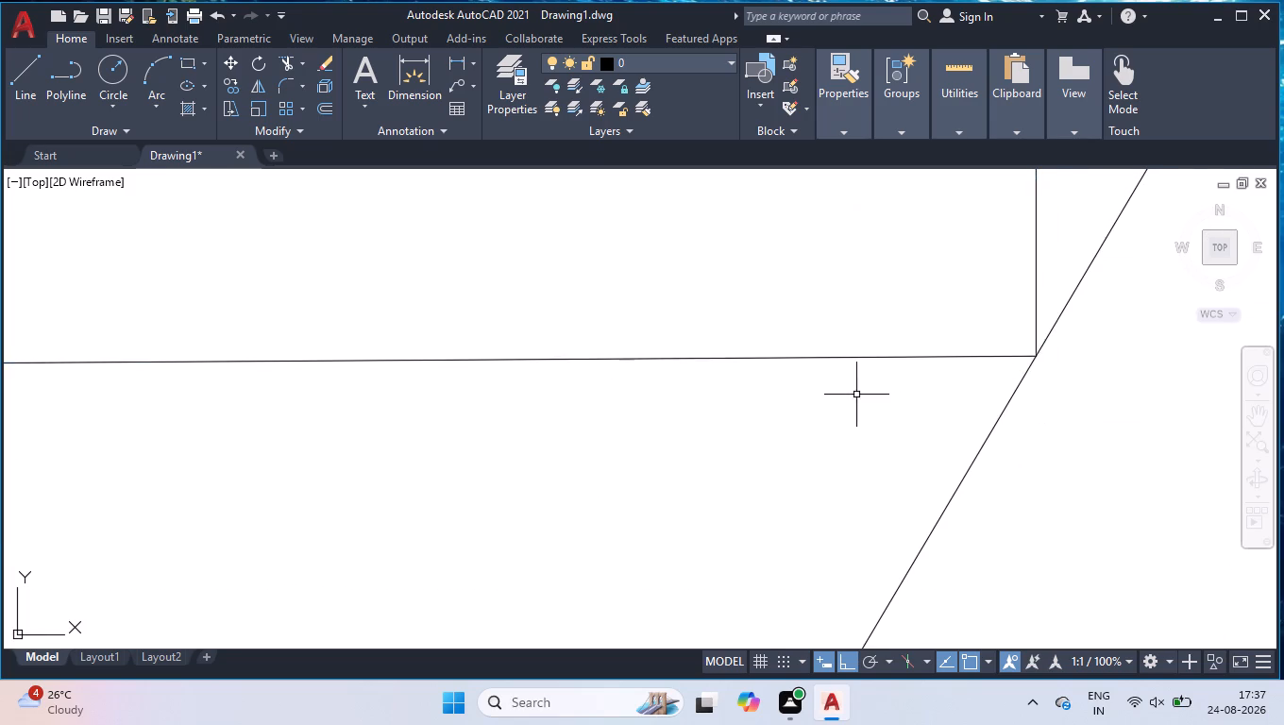
Select the single door's handle for adjusting its bottom edge near the lower diagonal.
scroll(861, 426, "down", 3)
scroll(937, 431, "down", 11)
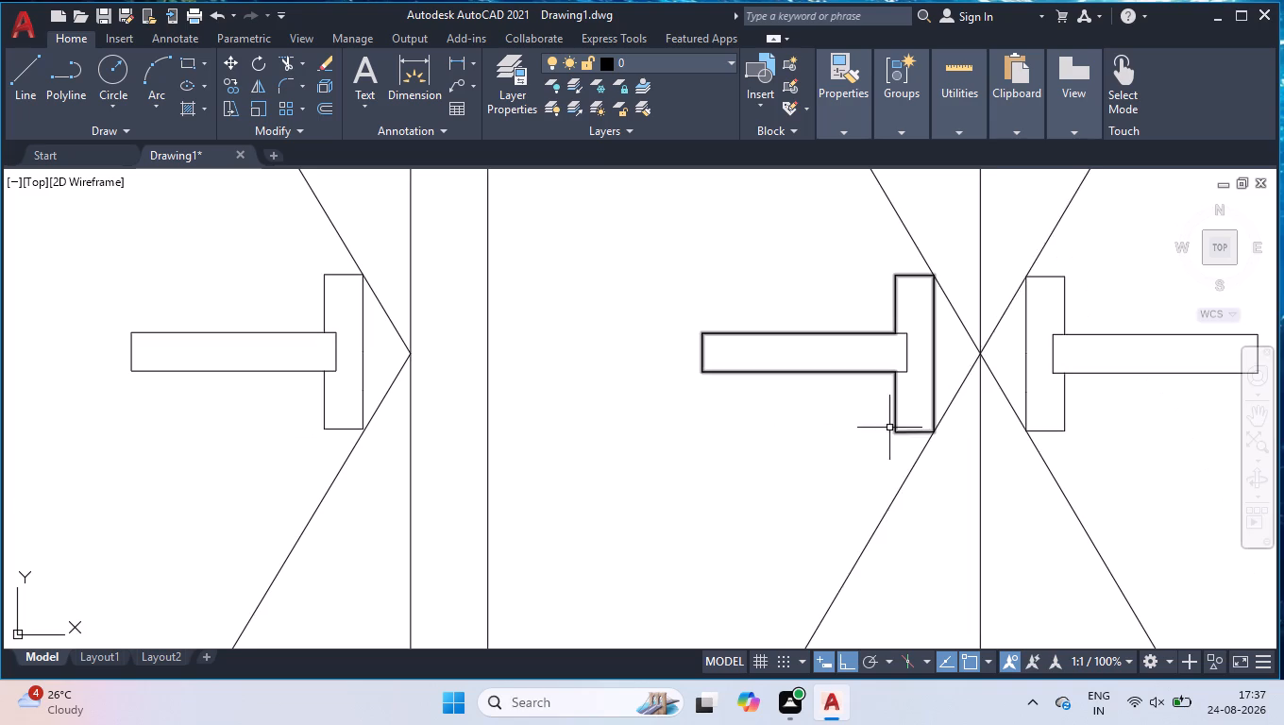
scroll(284, 426, "up", 4)
left_click(837, 332)
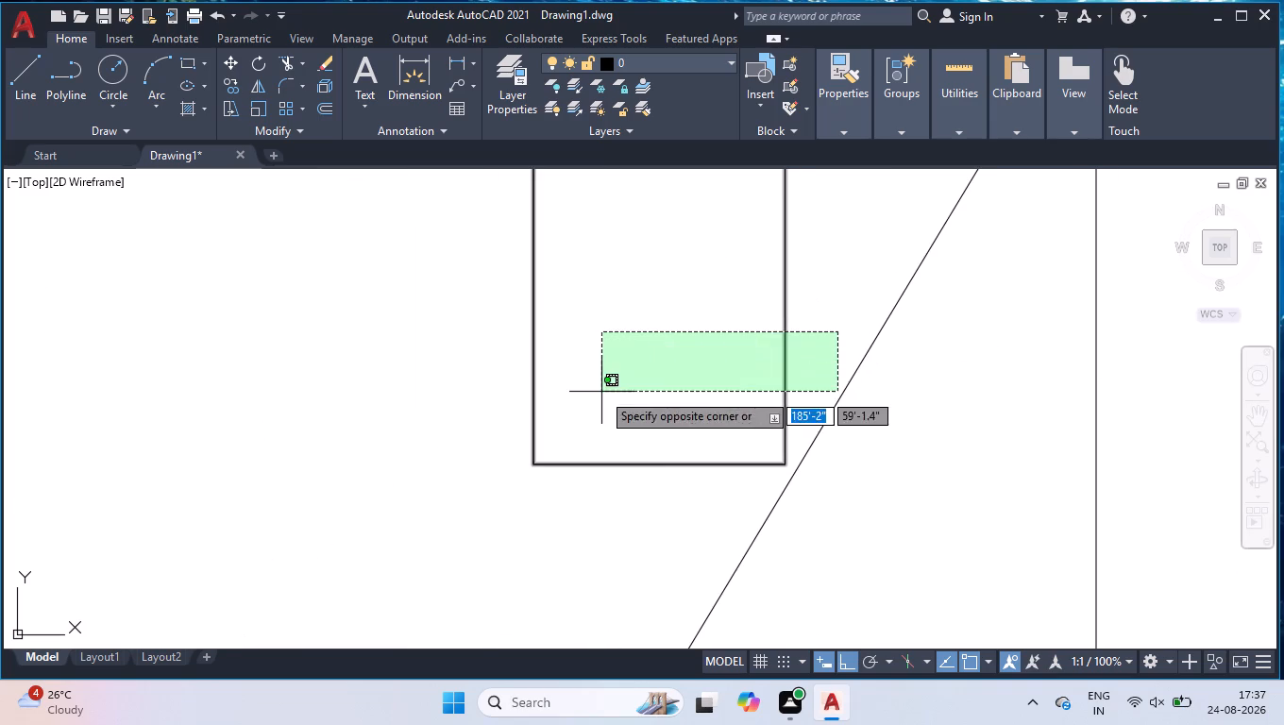
left_click(601, 392)
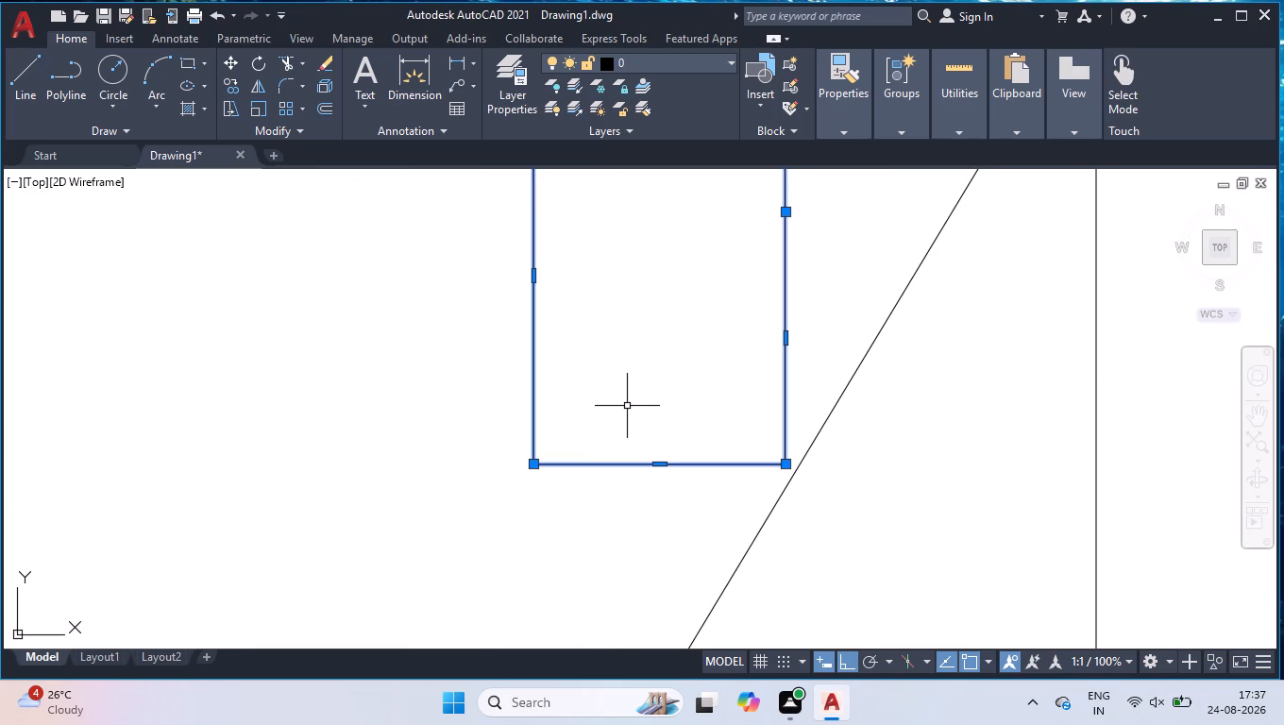
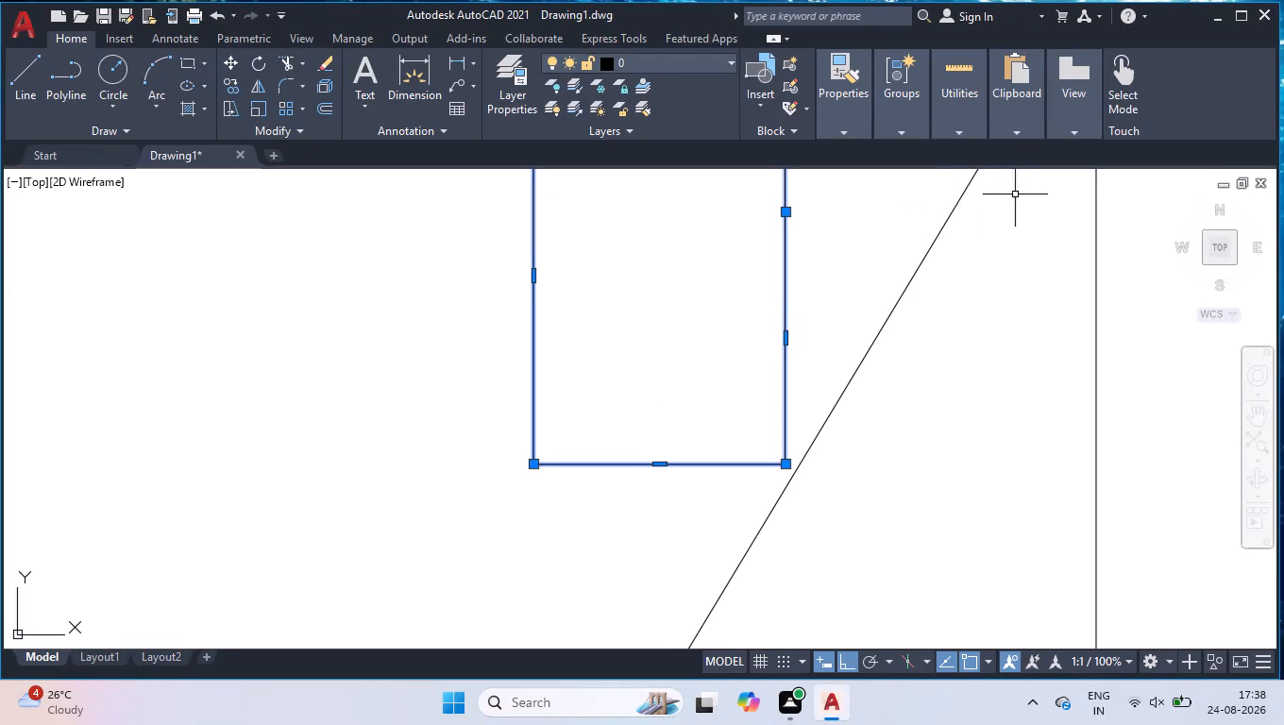
Stretch the bottom edge of the single door's handle straight down about 0.1" to the door's lower diagonal.
scroll(784, 416, "up", 2)
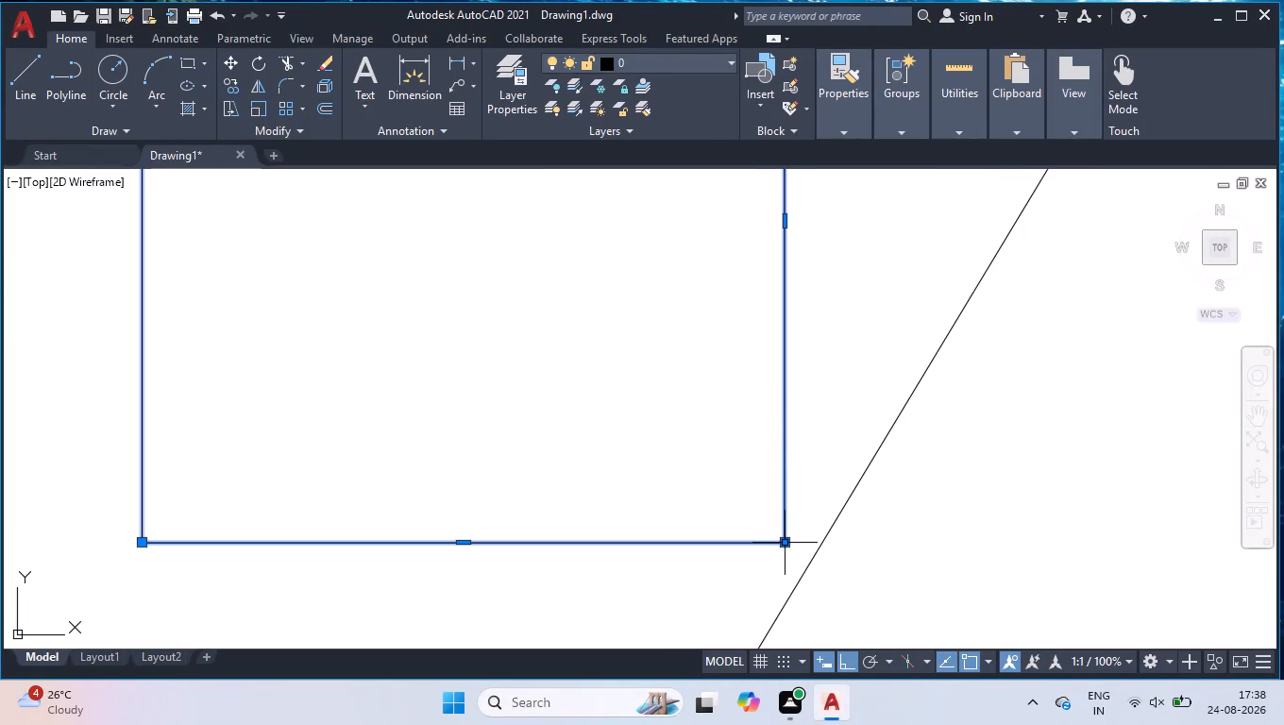
left_click(784, 543)
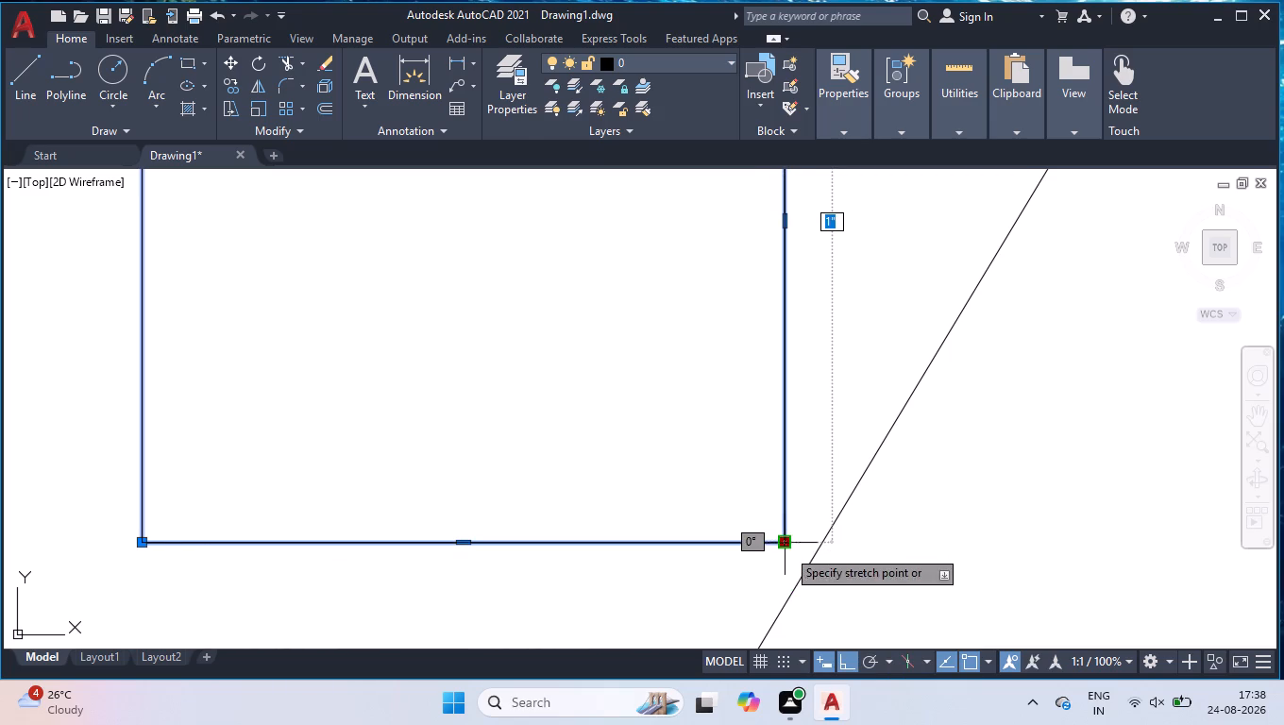
left_click(785, 545)
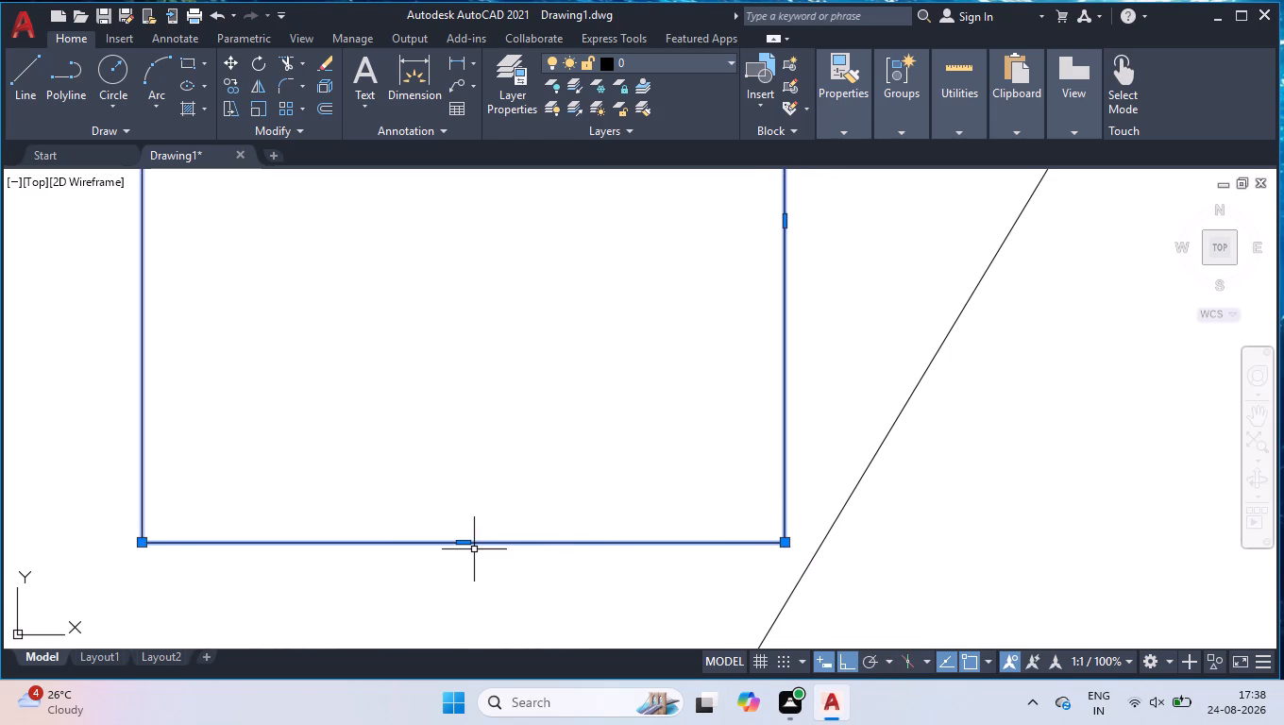
left_click(465, 542)
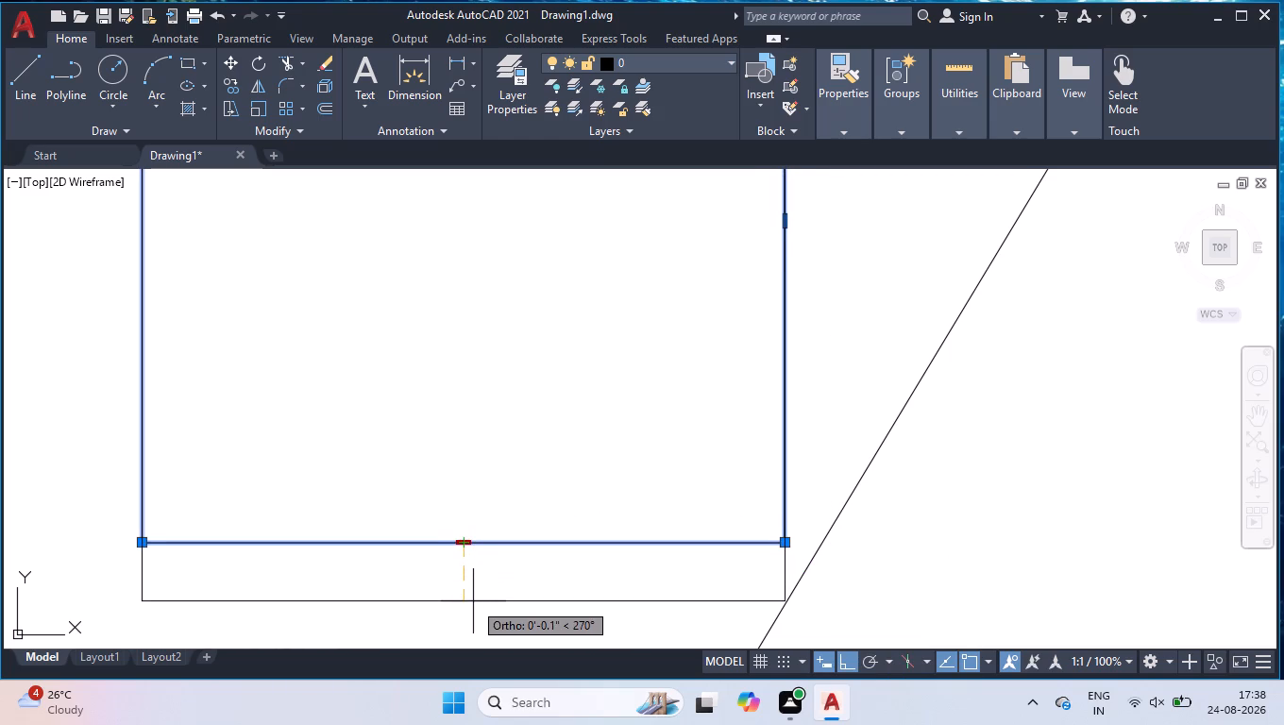
left_click(473, 601)
scroll(782, 604, "up", 7)
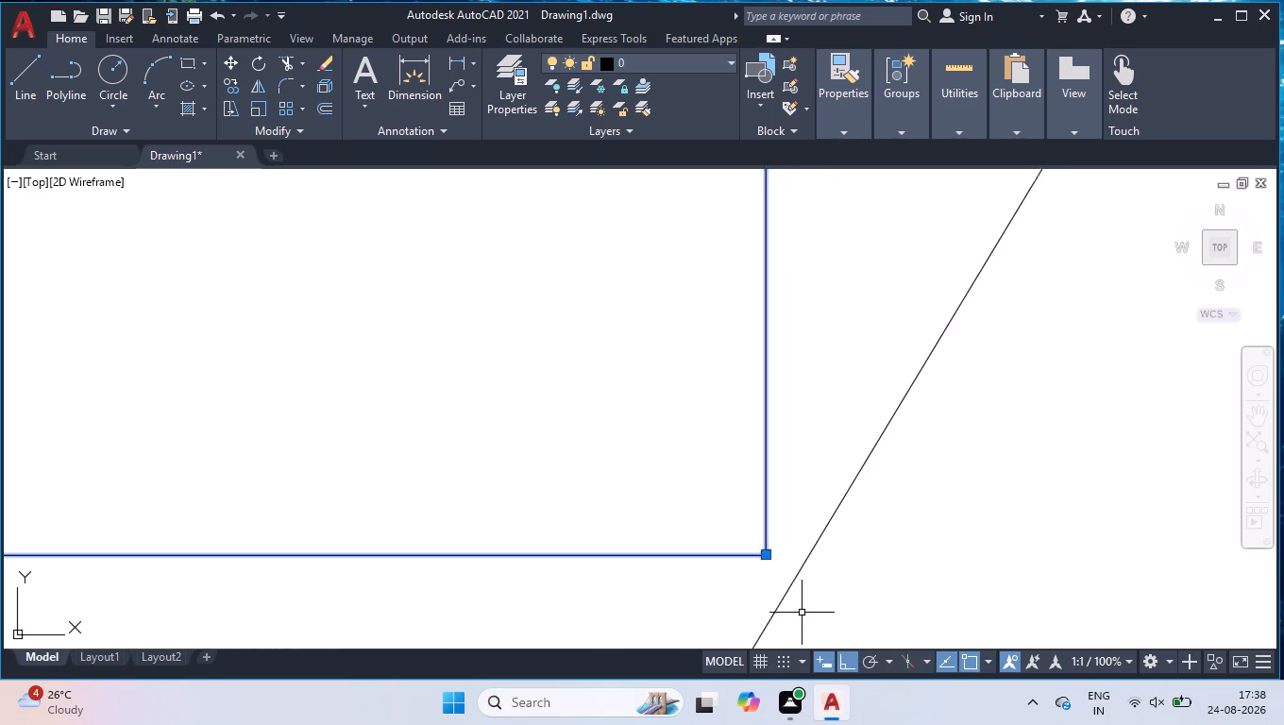
scroll(802, 613, "up", 3)
scroll(685, 374, "down", 9)
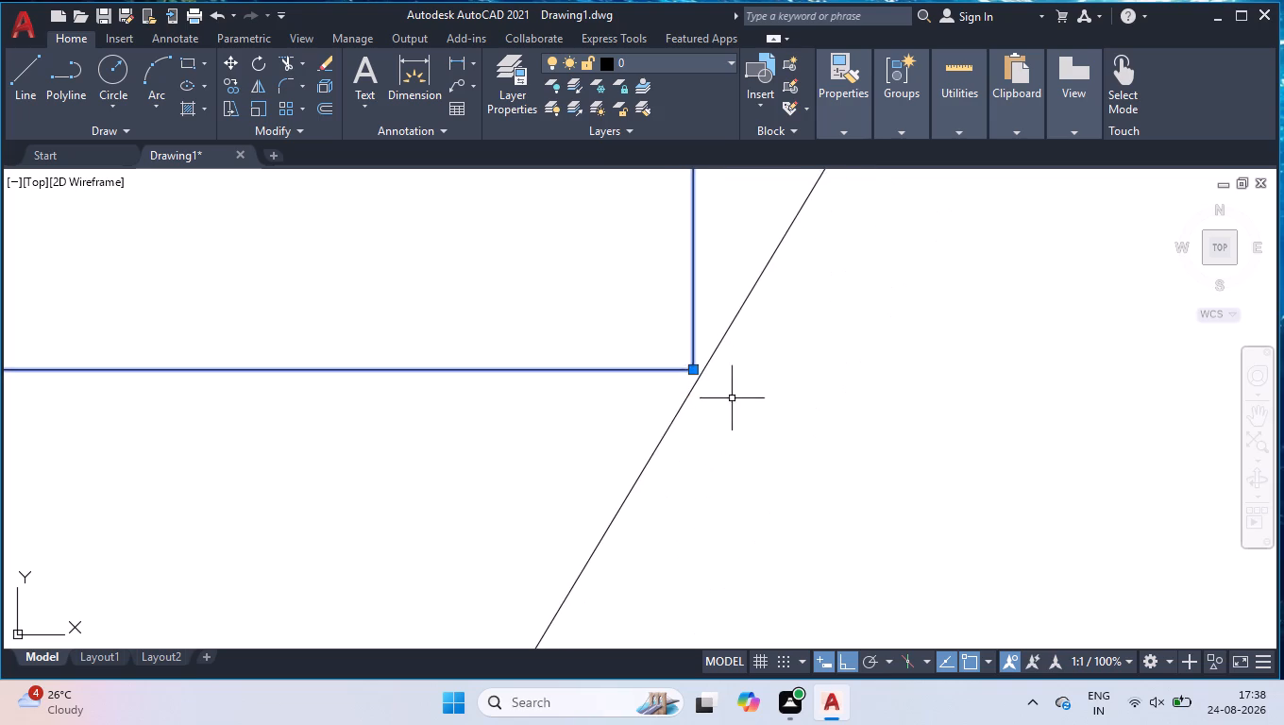
scroll(739, 416, "down", 2)
scroll(673, 372, "down", 4)
left_click(774, 305, "shift")
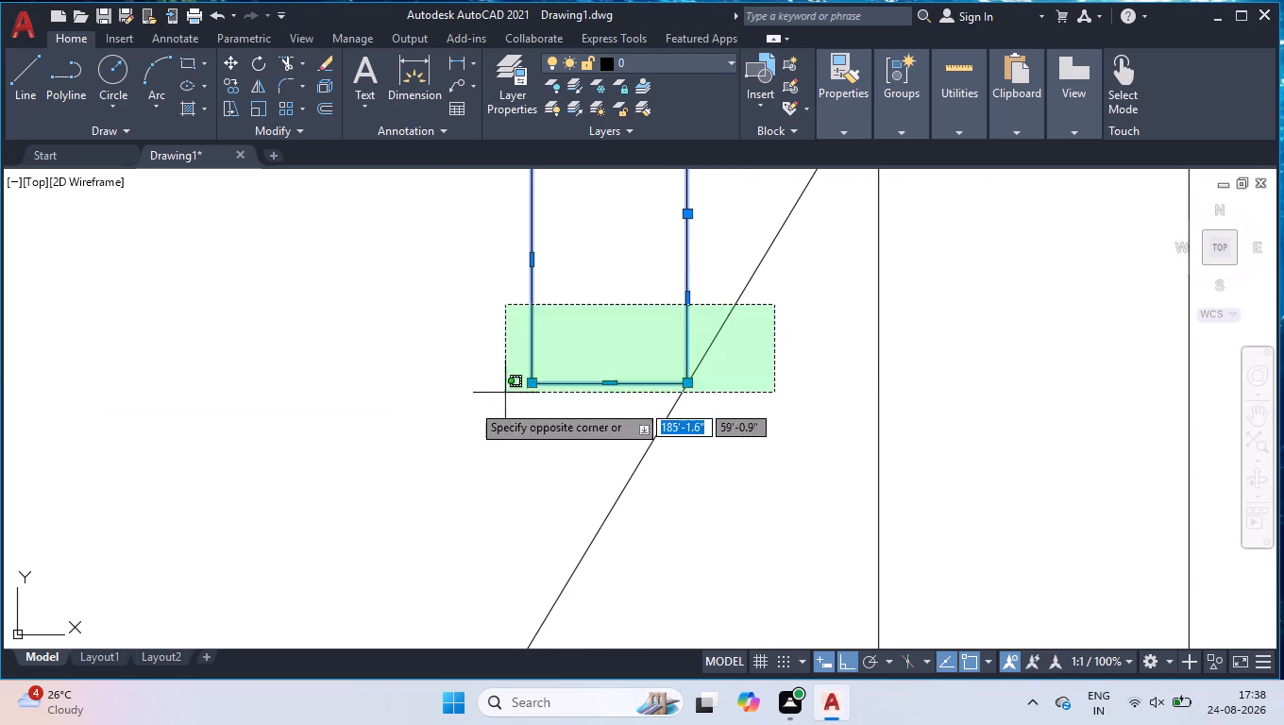
left_click(444, 413, "shift")
Delete the two spare handle copies lying outside the elevation.
scroll(495, 481, "down", 3)
scroll(599, 476, "down", 5)
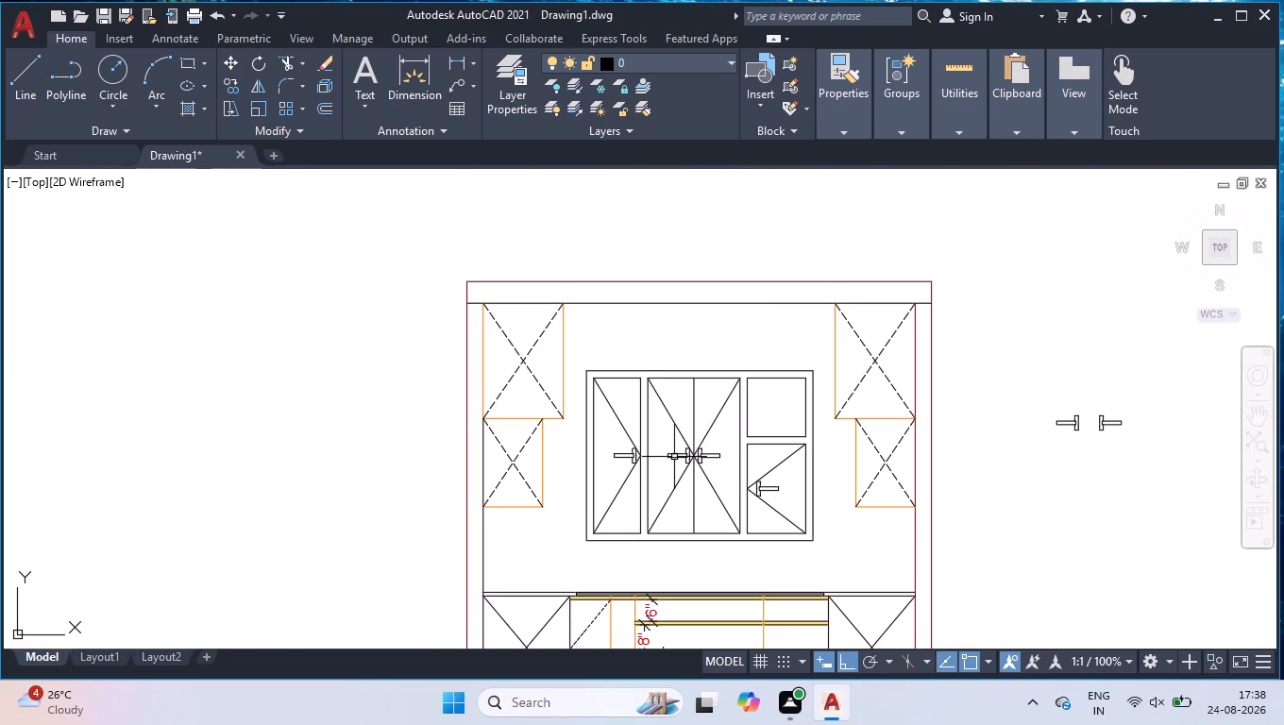
scroll(708, 475, "up", 1)
scroll(766, 469, "down", 2)
left_click(992, 442)
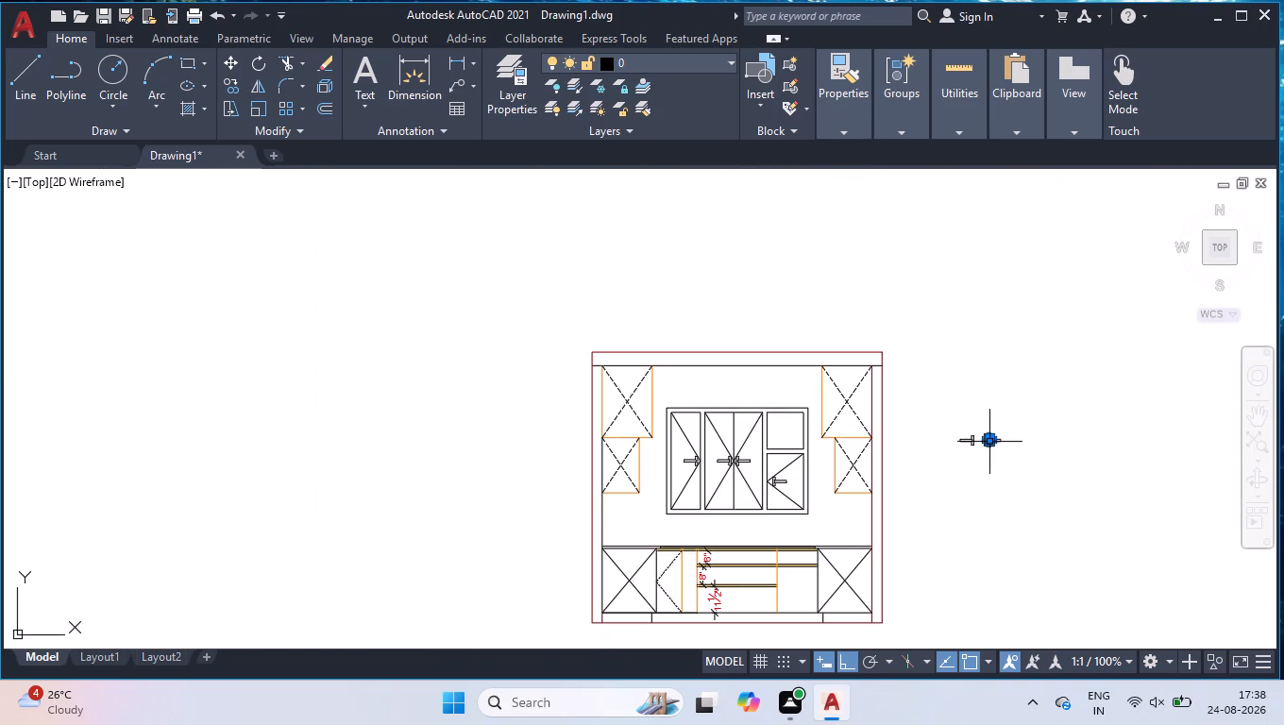
left_click(1018, 420)
left_click(934, 504)
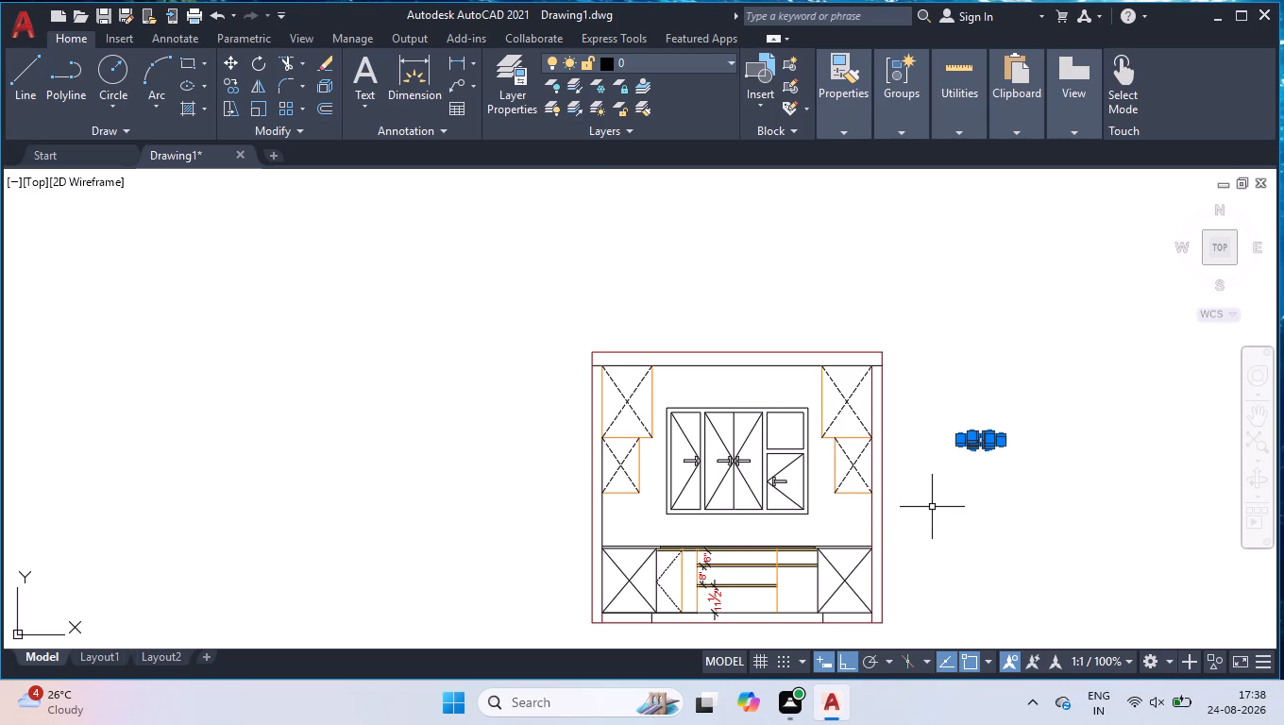
key("Delete")
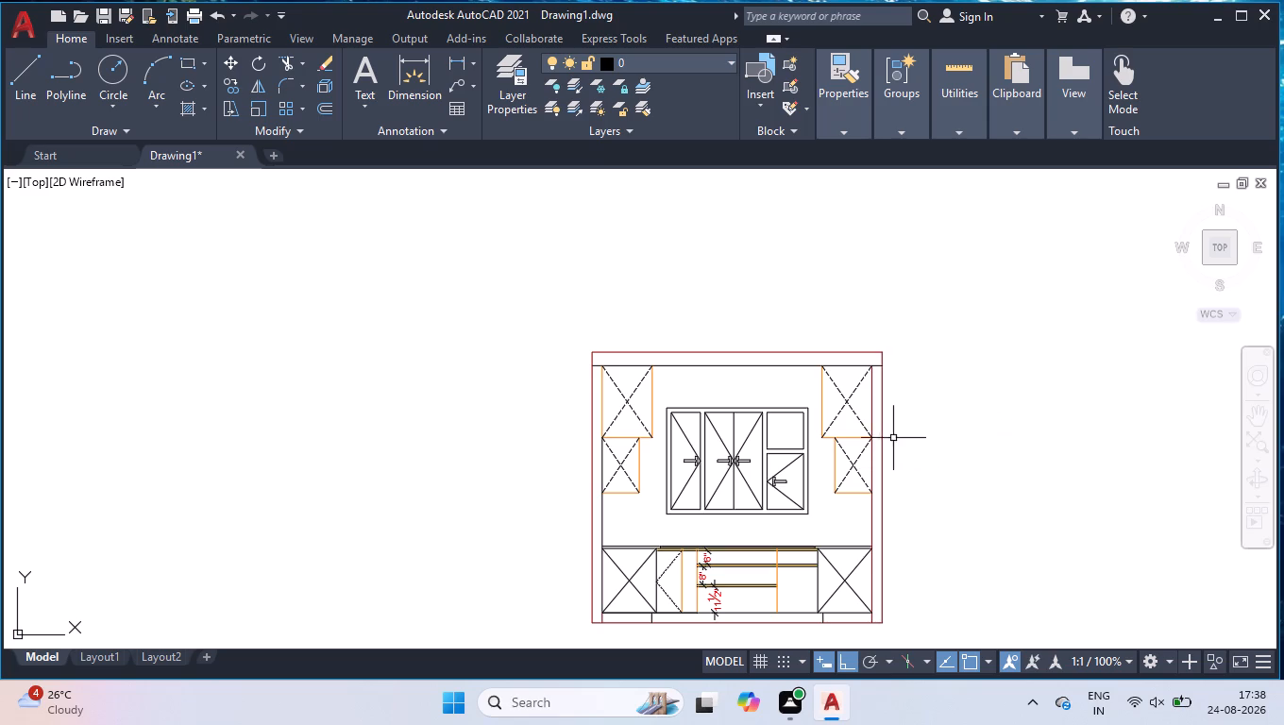
Switch to the clean full-screen display with the window unit filling the drawing area.
left_click(1223, 247)
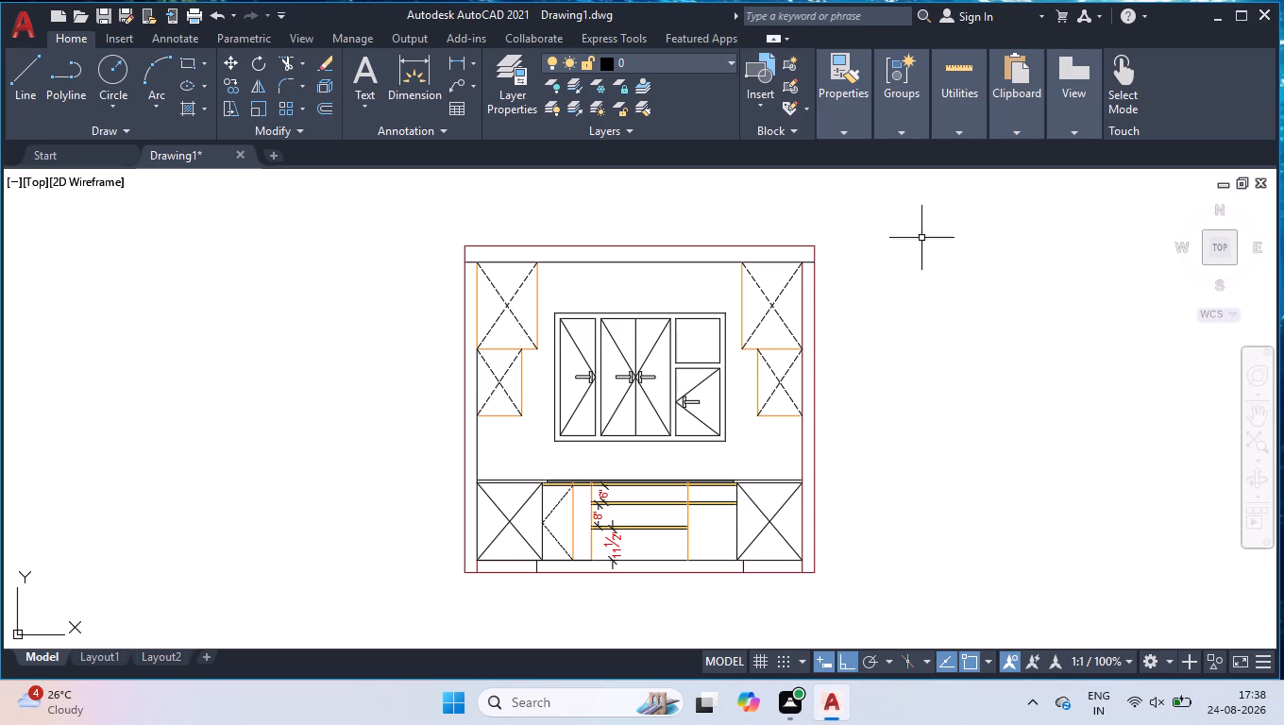
scroll(613, 435, "up", 2)
scroll(610, 434, "down", 1)
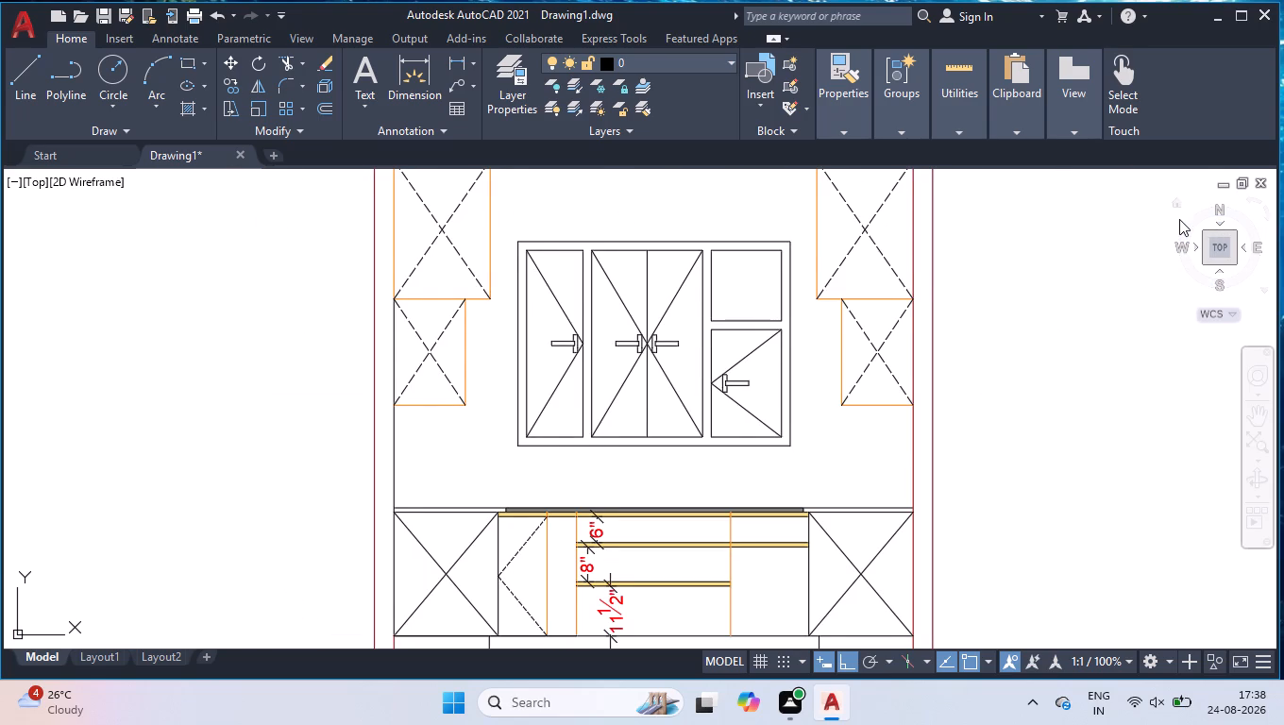
key("ctrl+0")
scroll(716, 256, "up", 2)
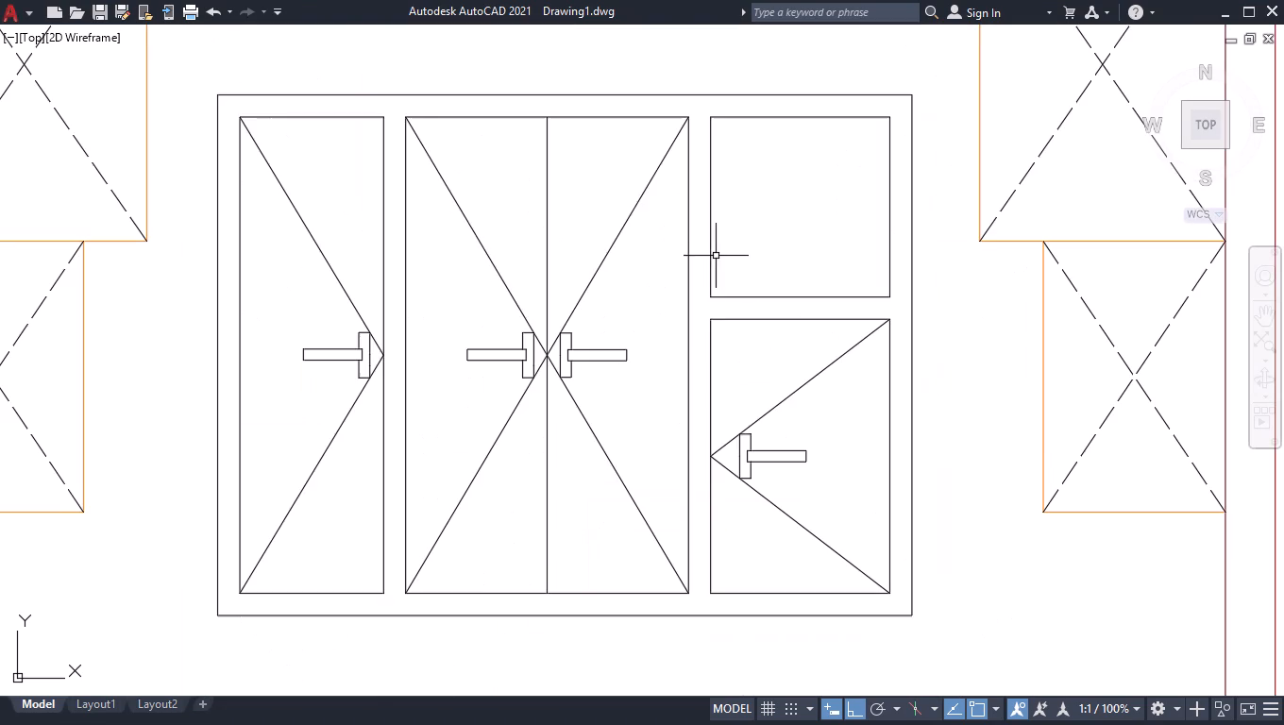
Set the window unit's outer frame, all door and panel outlines and the double door's centre line to Color 14.
left_click(498, 77)
left_click(460, 150)
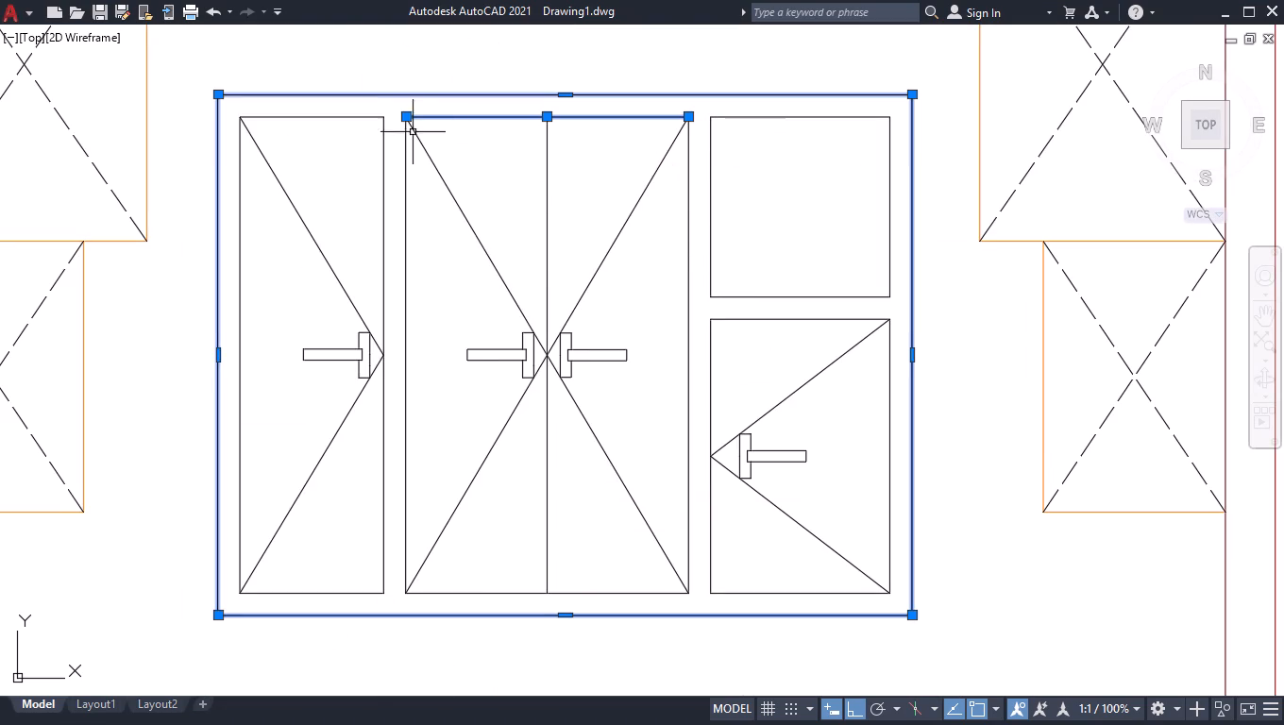
left_click(380, 99)
left_click(319, 179)
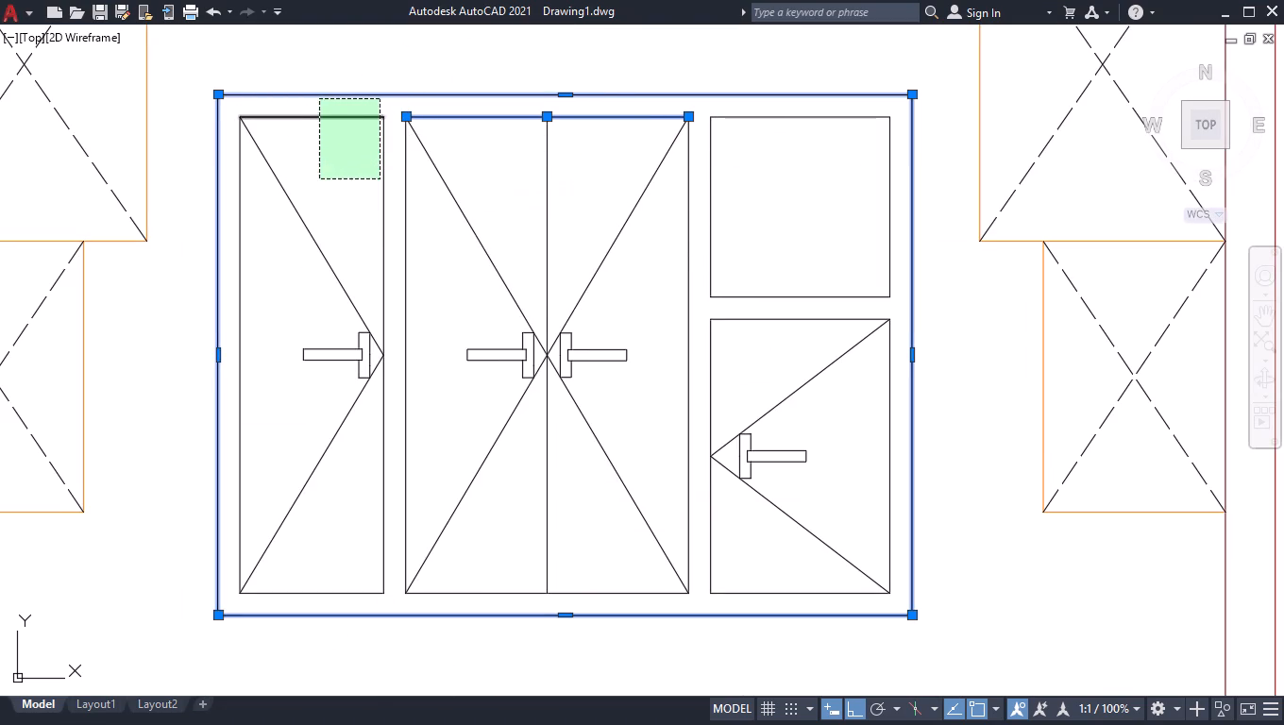
left_click(414, 185)
left_click(363, 196)
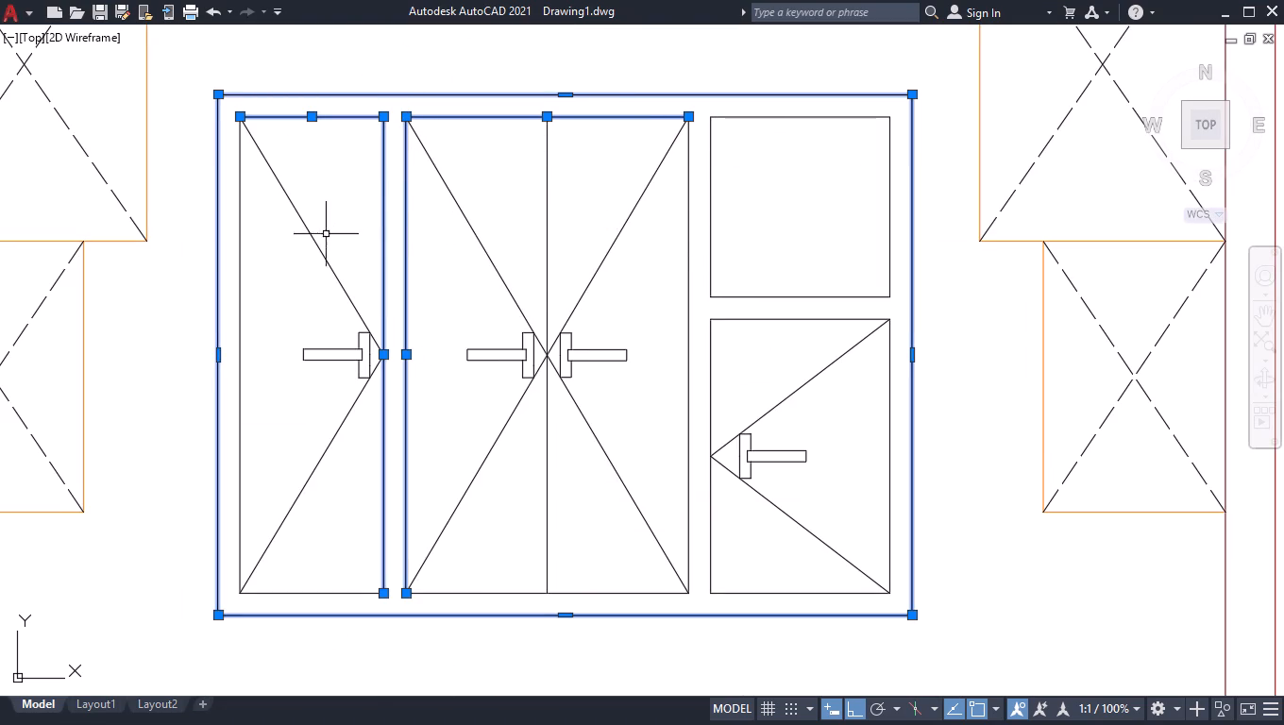
left_click(268, 253)
left_click(209, 284)
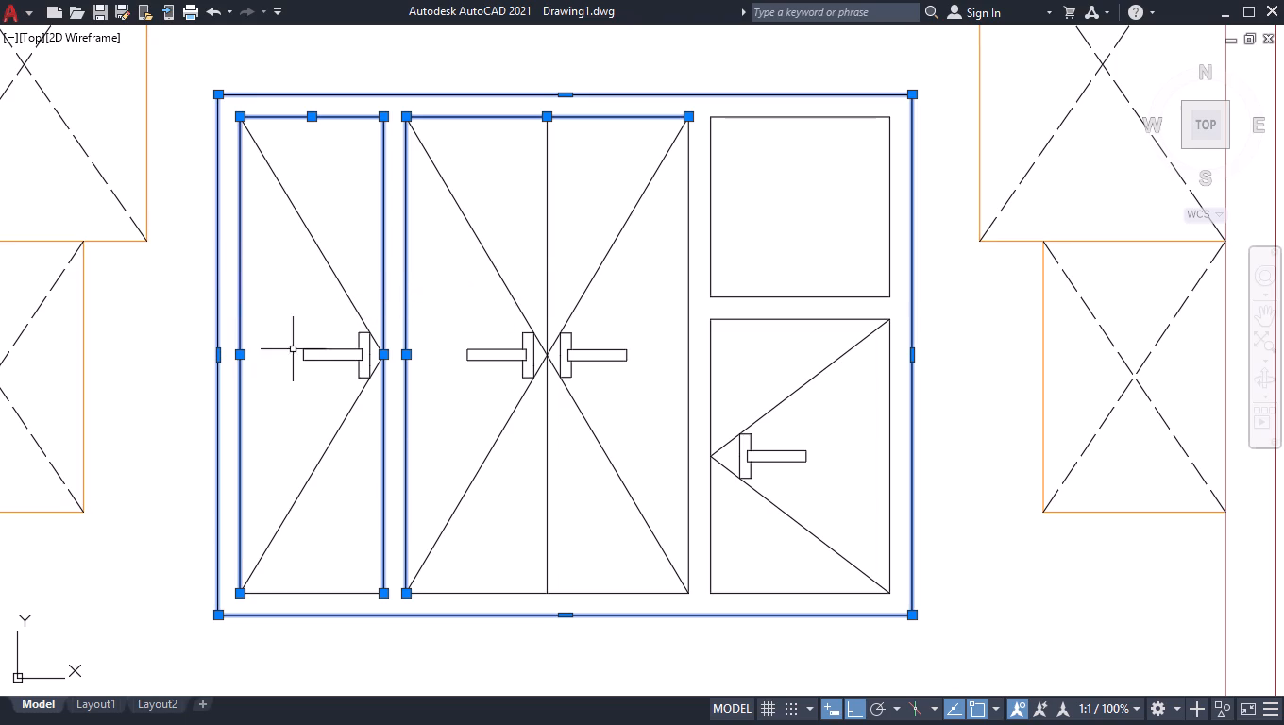
left_click(333, 538)
left_click(312, 617)
left_click(597, 566)
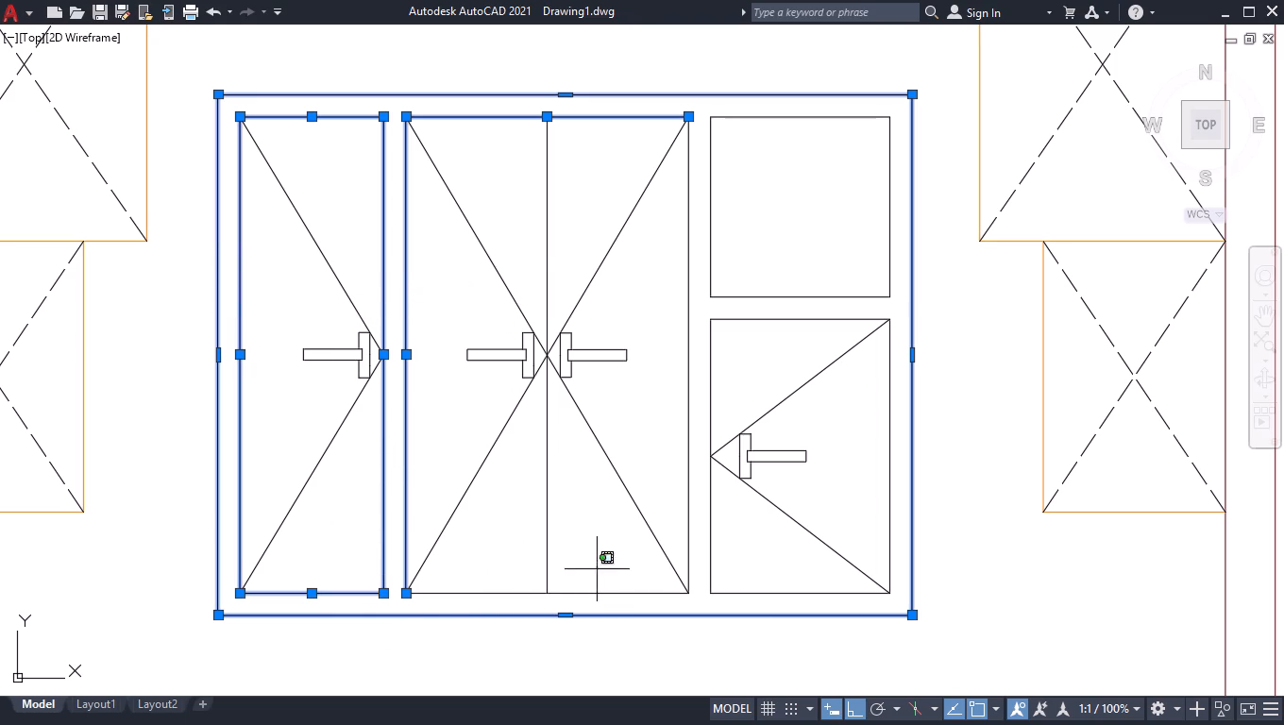
left_click(491, 632)
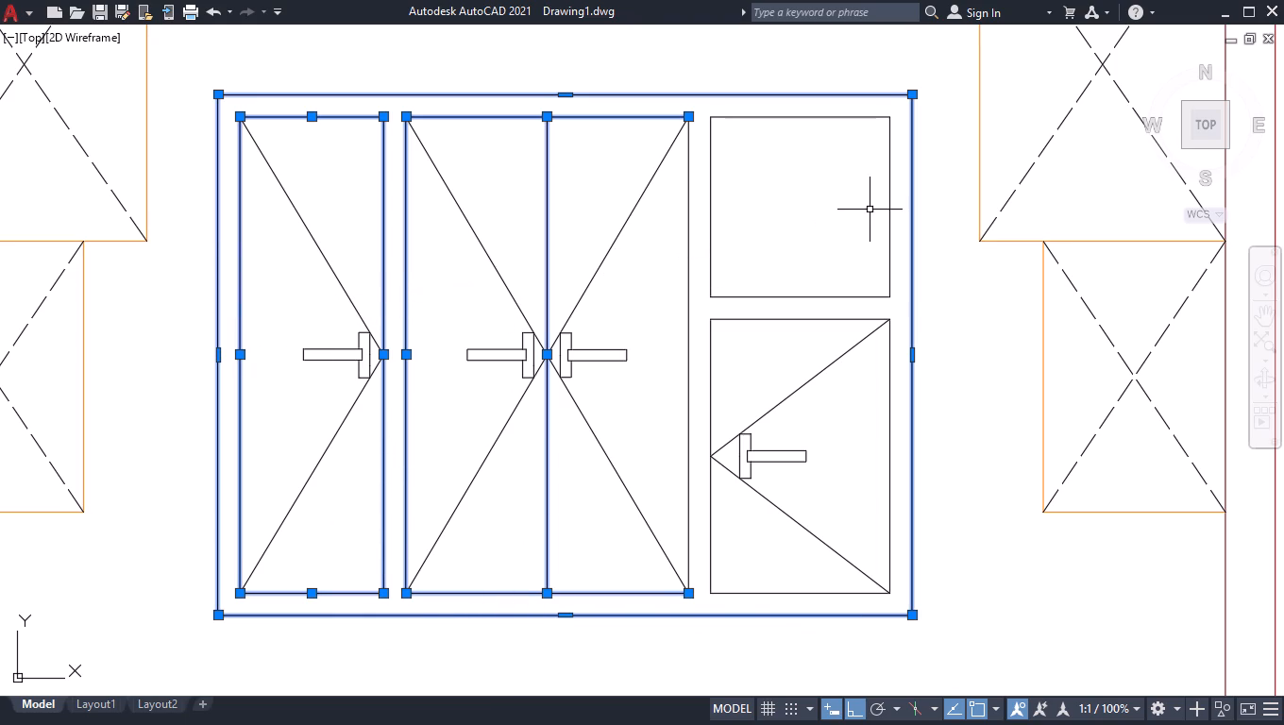
left_click(901, 108)
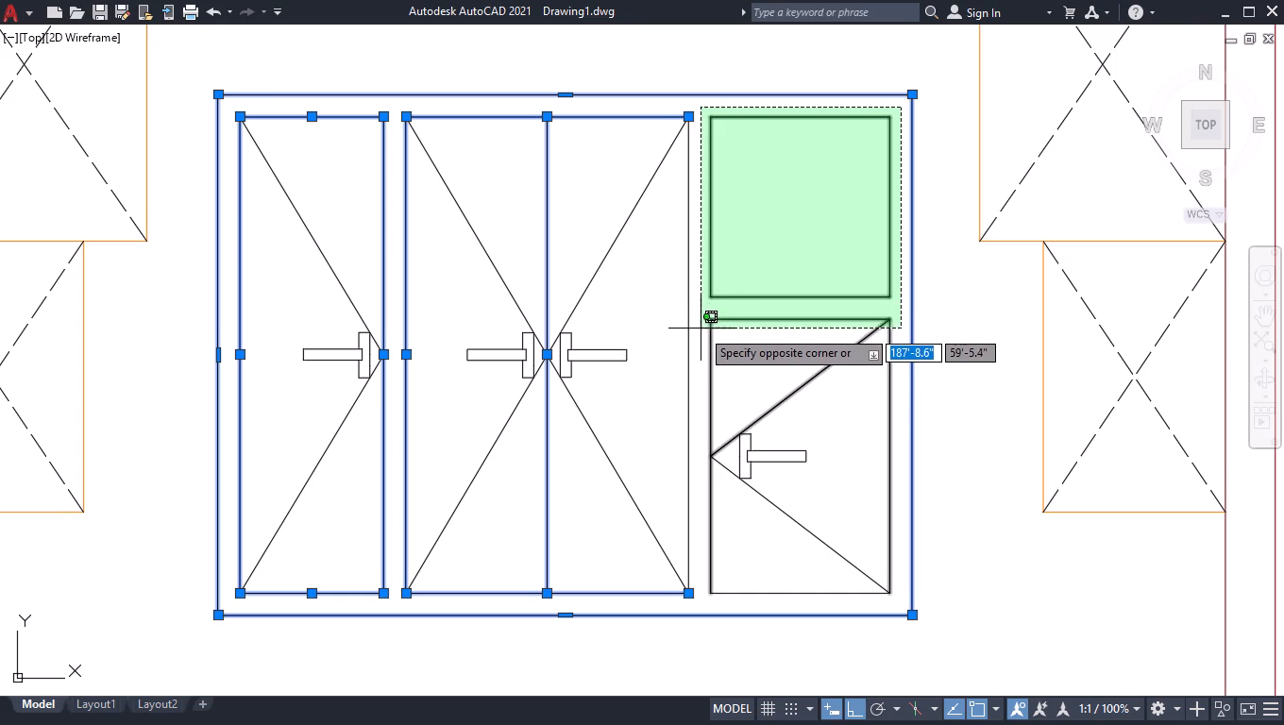
left_click(725, 310)
left_click(732, 251)
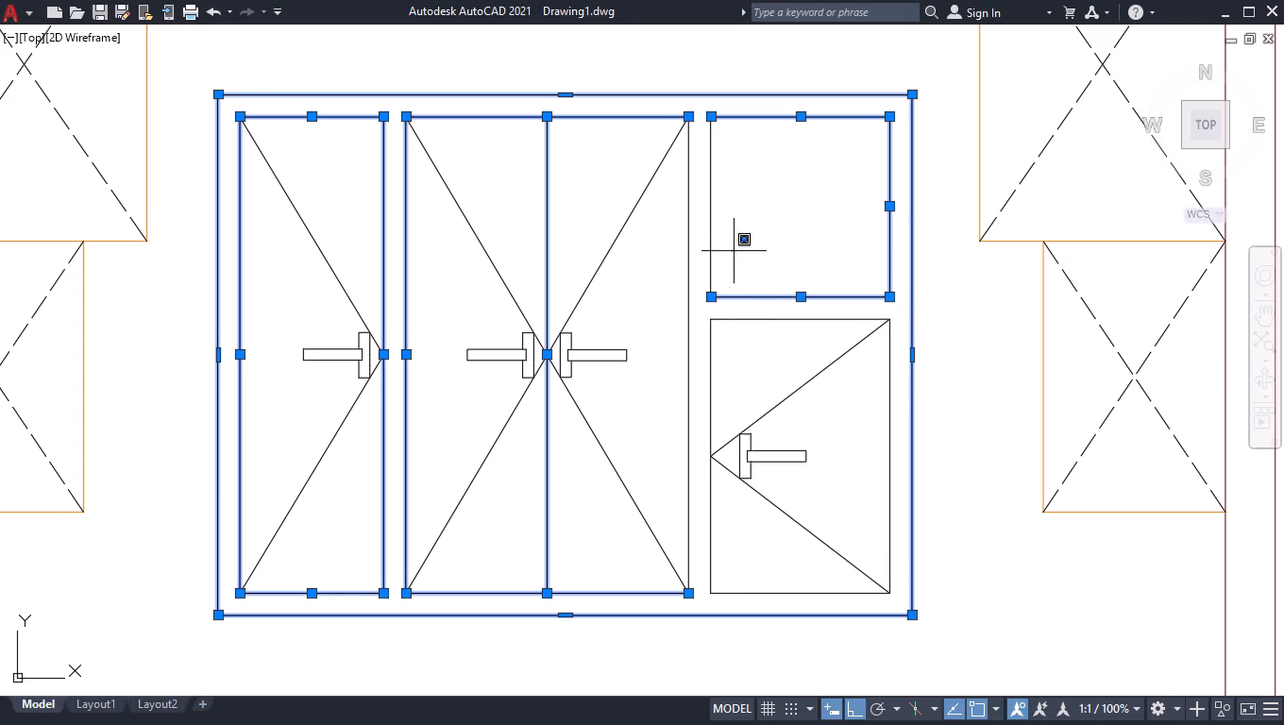
left_click(675, 269)
left_click_drag(743, 308, 744, 317)
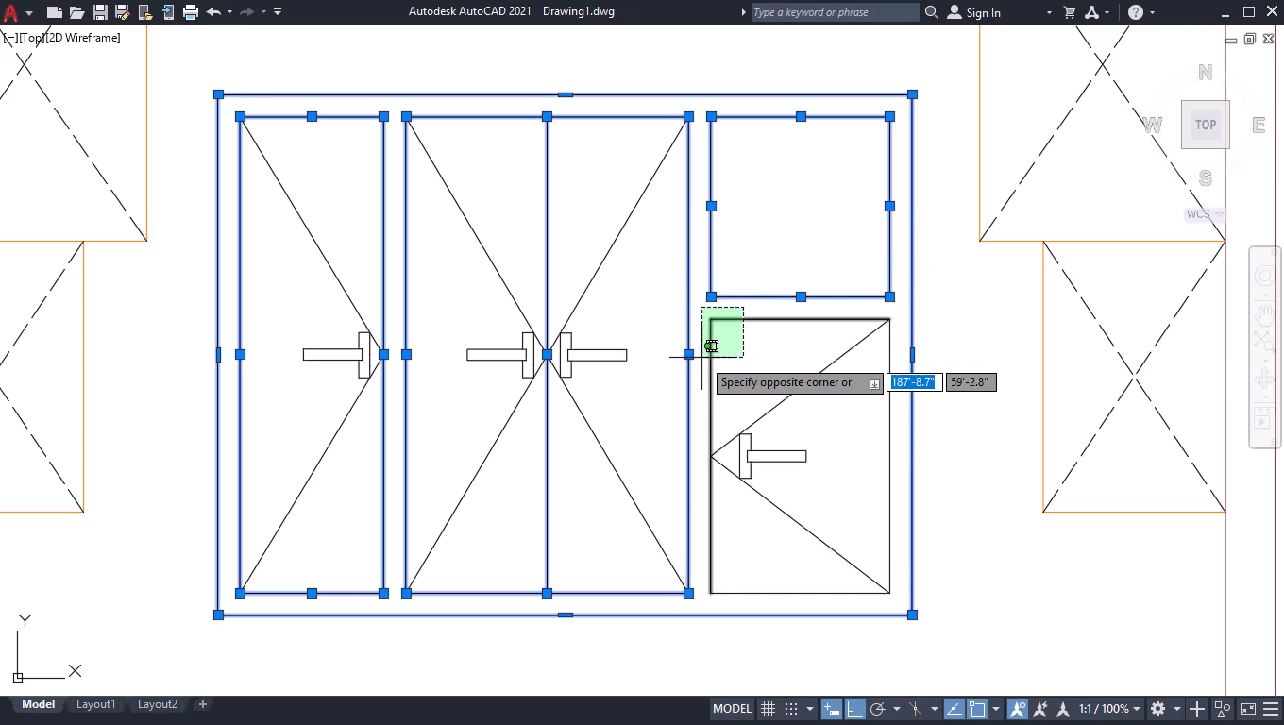
left_click(704, 358)
left_click(904, 437)
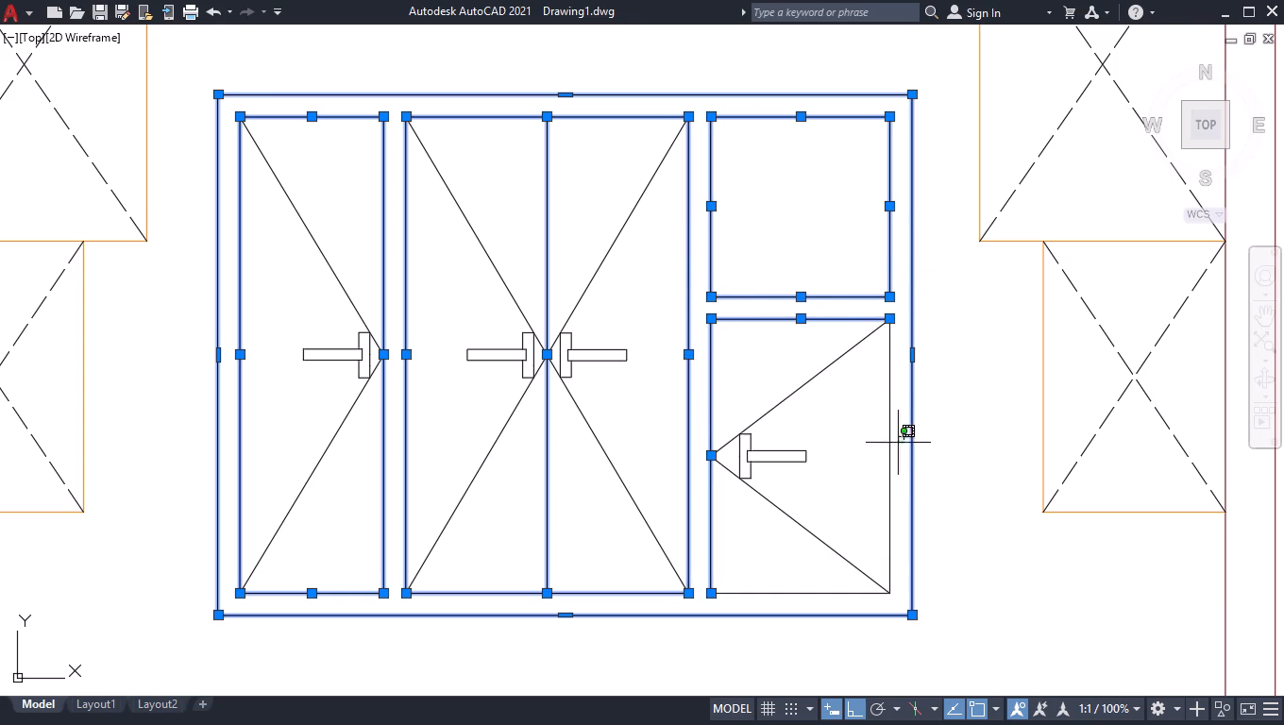
left_click(868, 452)
left_click_drag(769, 558, 771, 567)
left_click(718, 600)
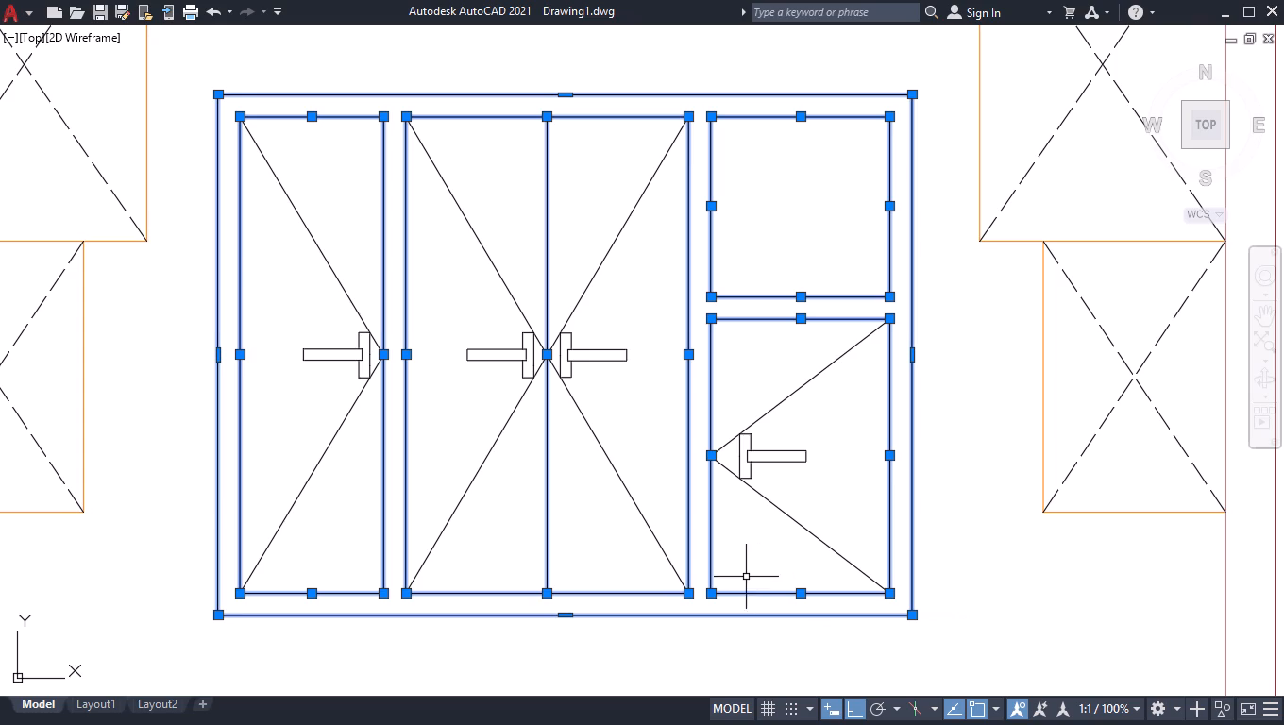
key("ctrl+1")
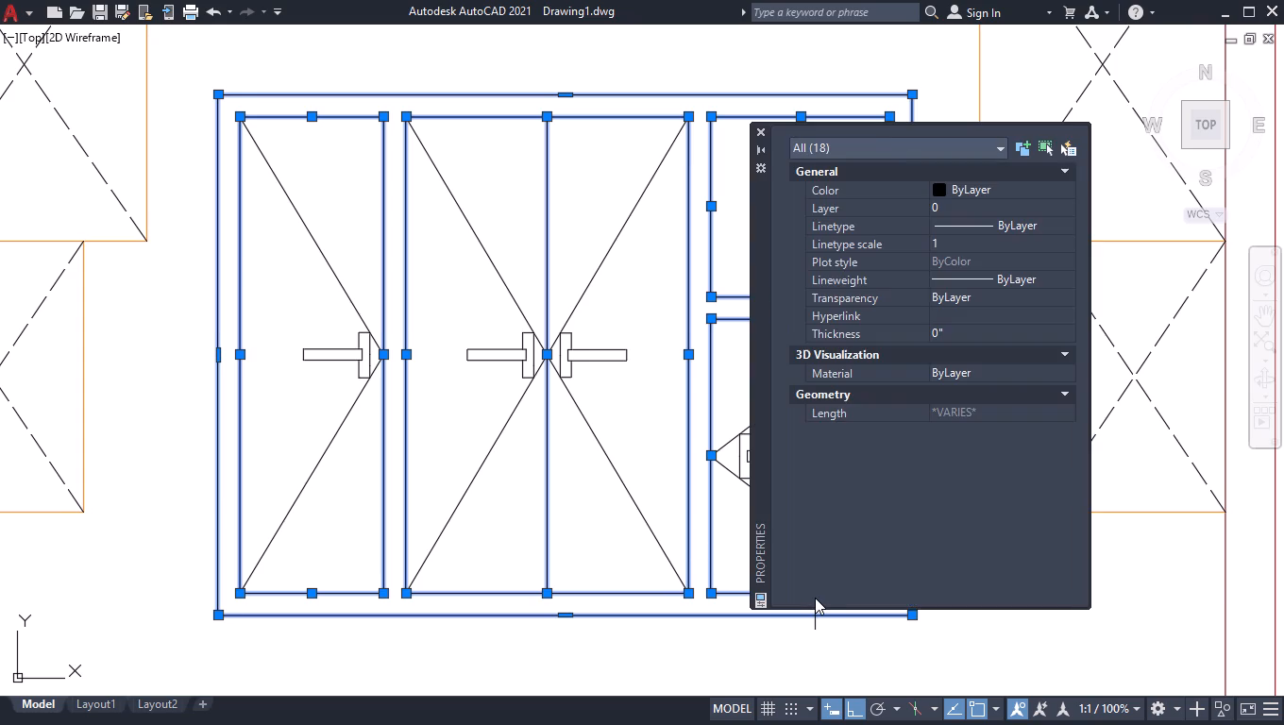
left_click(952, 189)
left_click(961, 188)
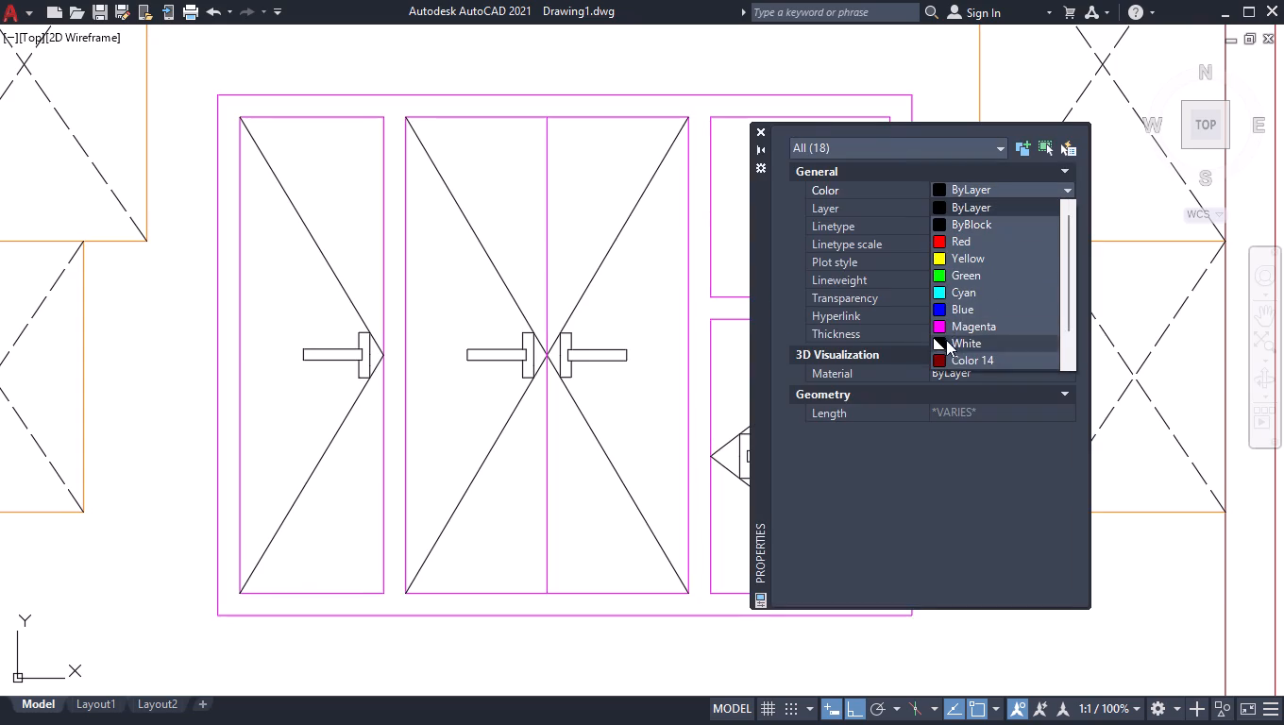
left_click(955, 366)
left_click(976, 198)
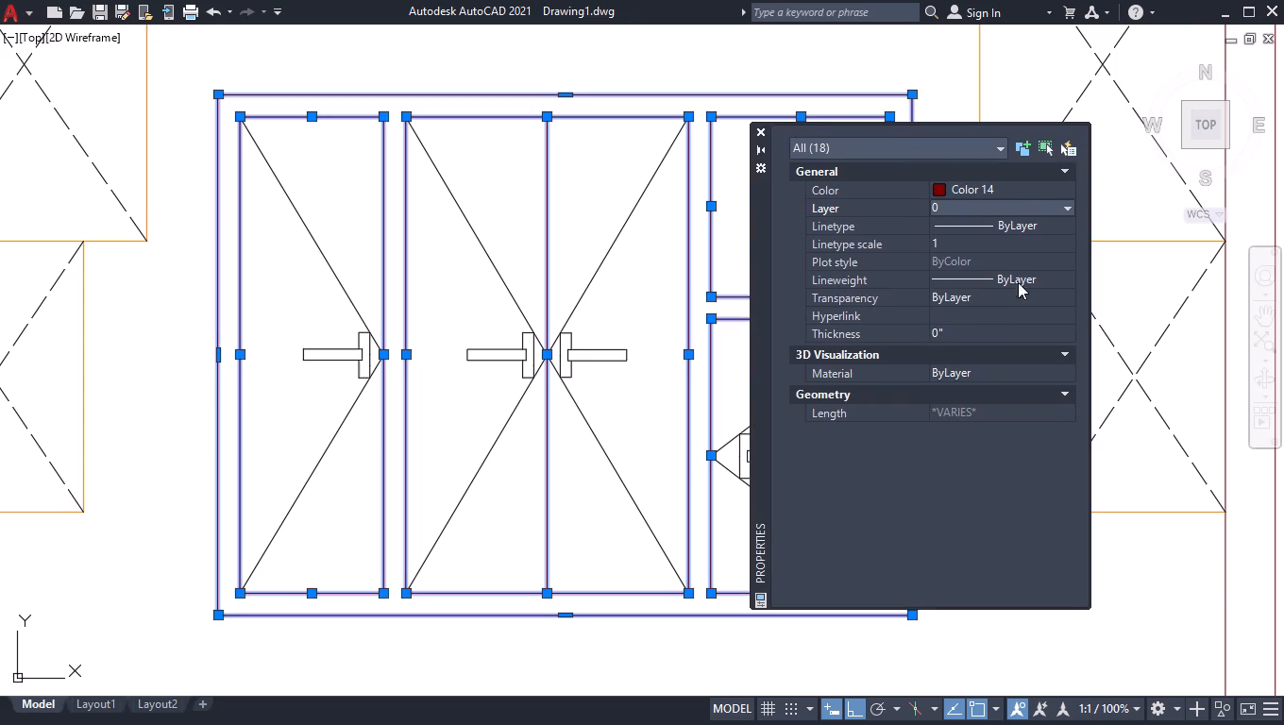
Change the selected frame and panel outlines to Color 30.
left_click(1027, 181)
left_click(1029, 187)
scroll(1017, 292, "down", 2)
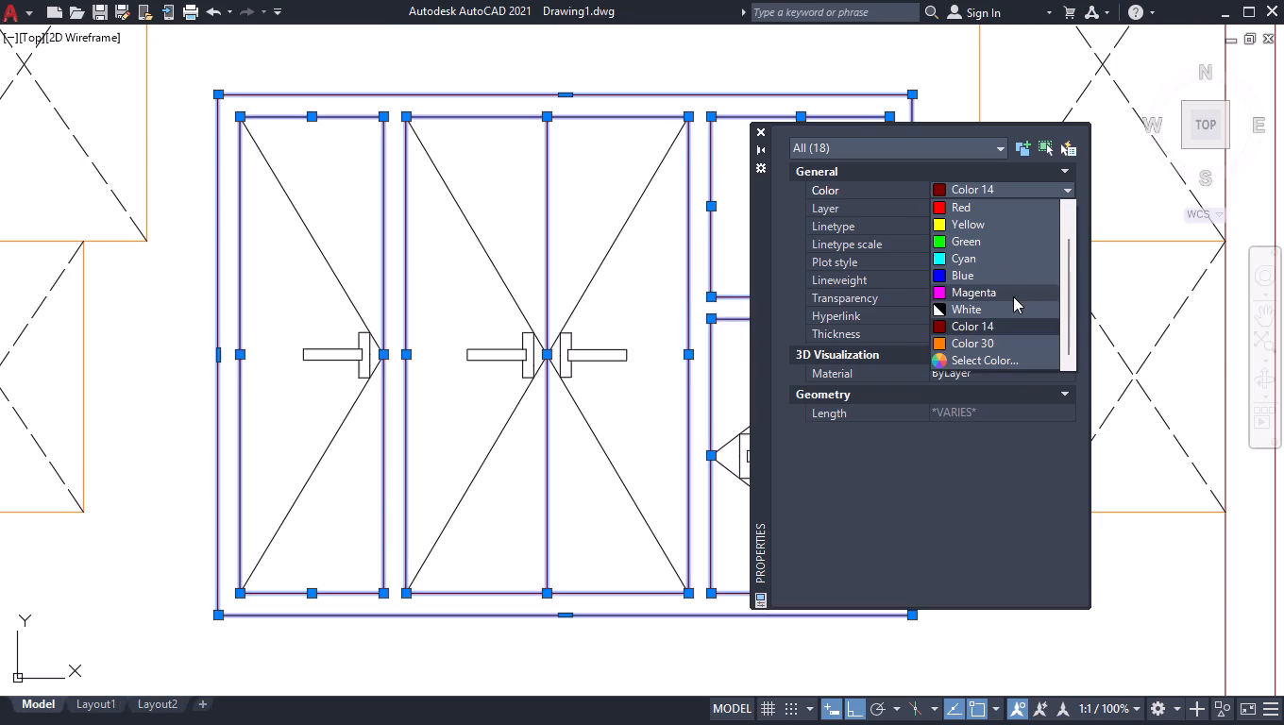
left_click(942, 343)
Change the selected frame, door and panel outlines of the window unit to Color 40 and clear the selection.
left_click(971, 189)
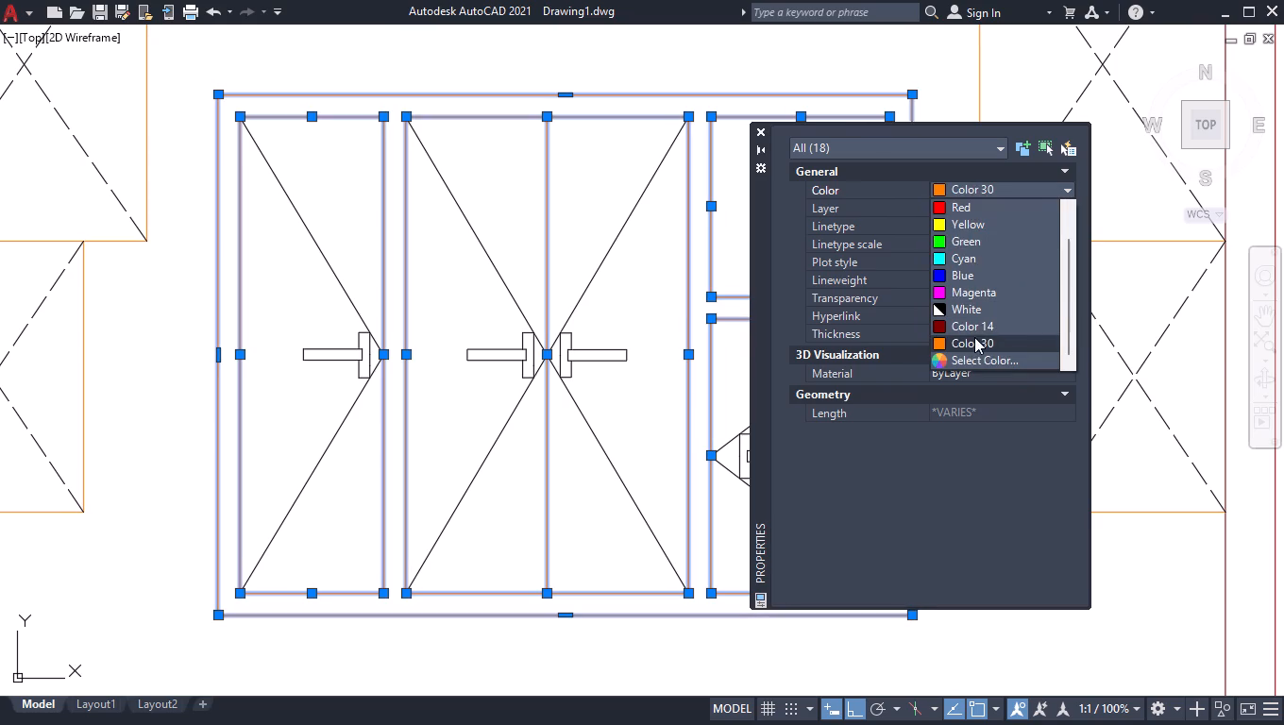
scroll(975, 342, "down", 2)
left_click(971, 357)
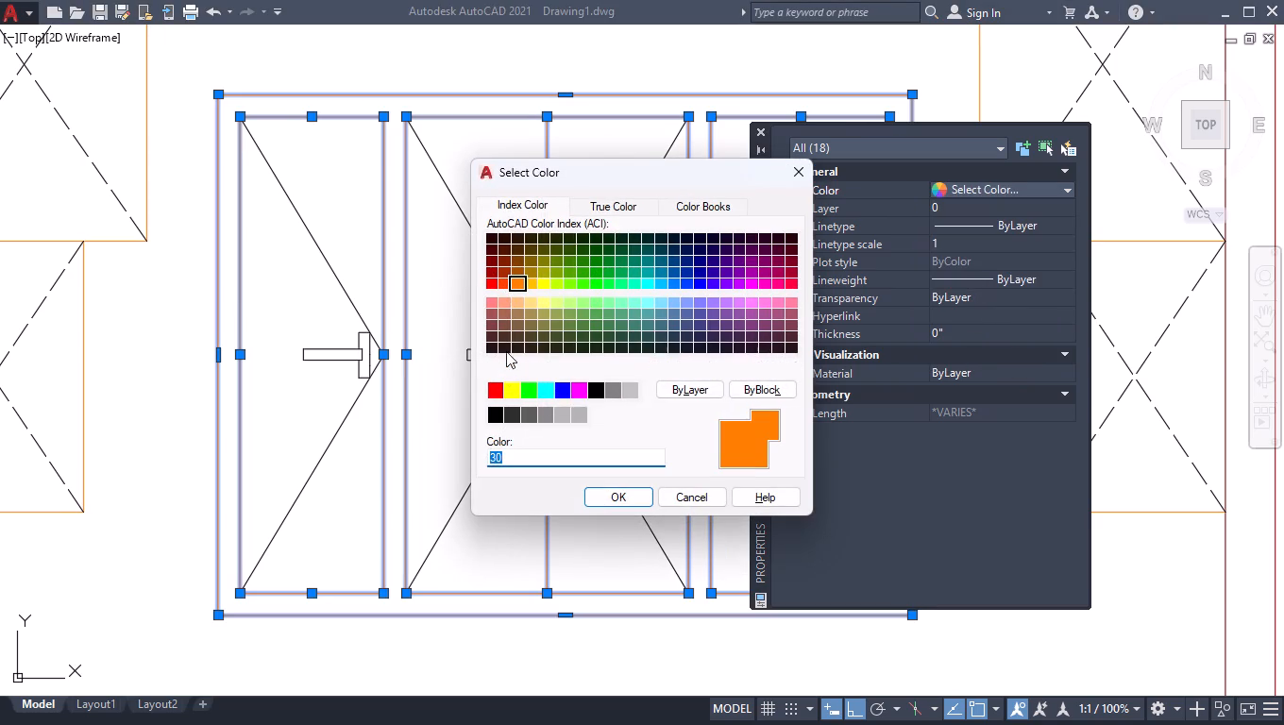
left_click(533, 285)
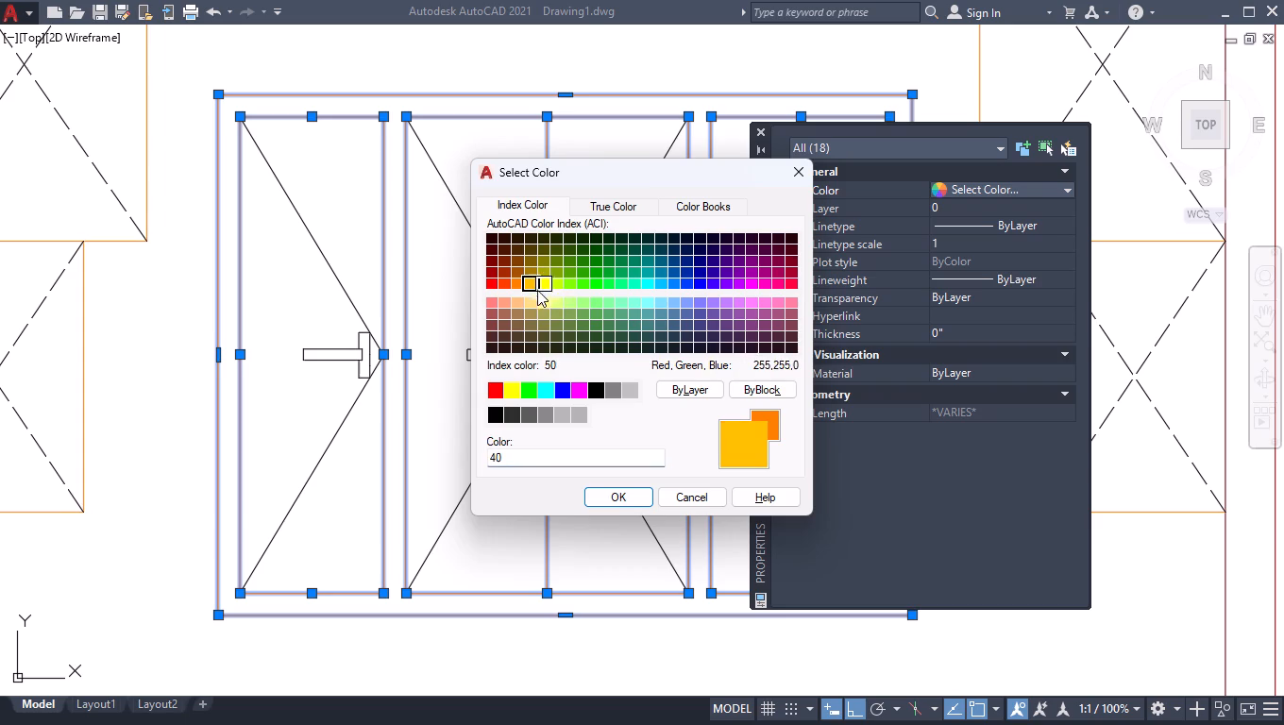
left_click(624, 492)
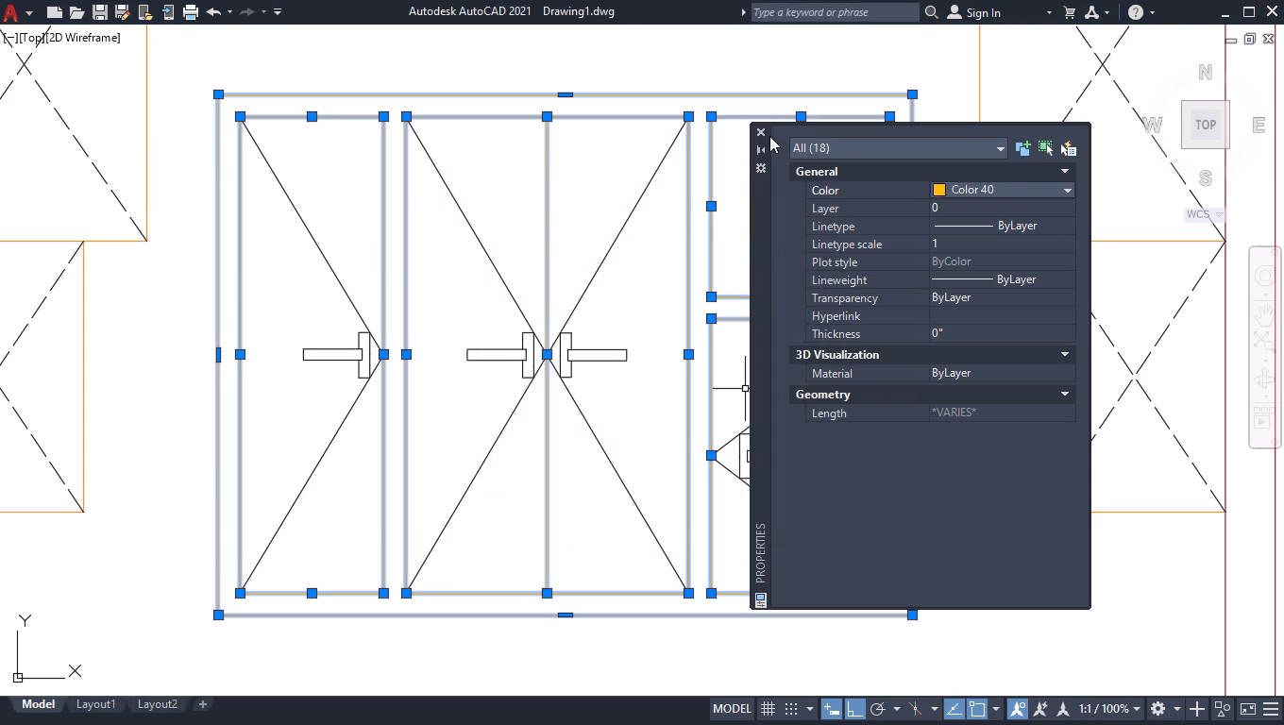
left_click(761, 130)
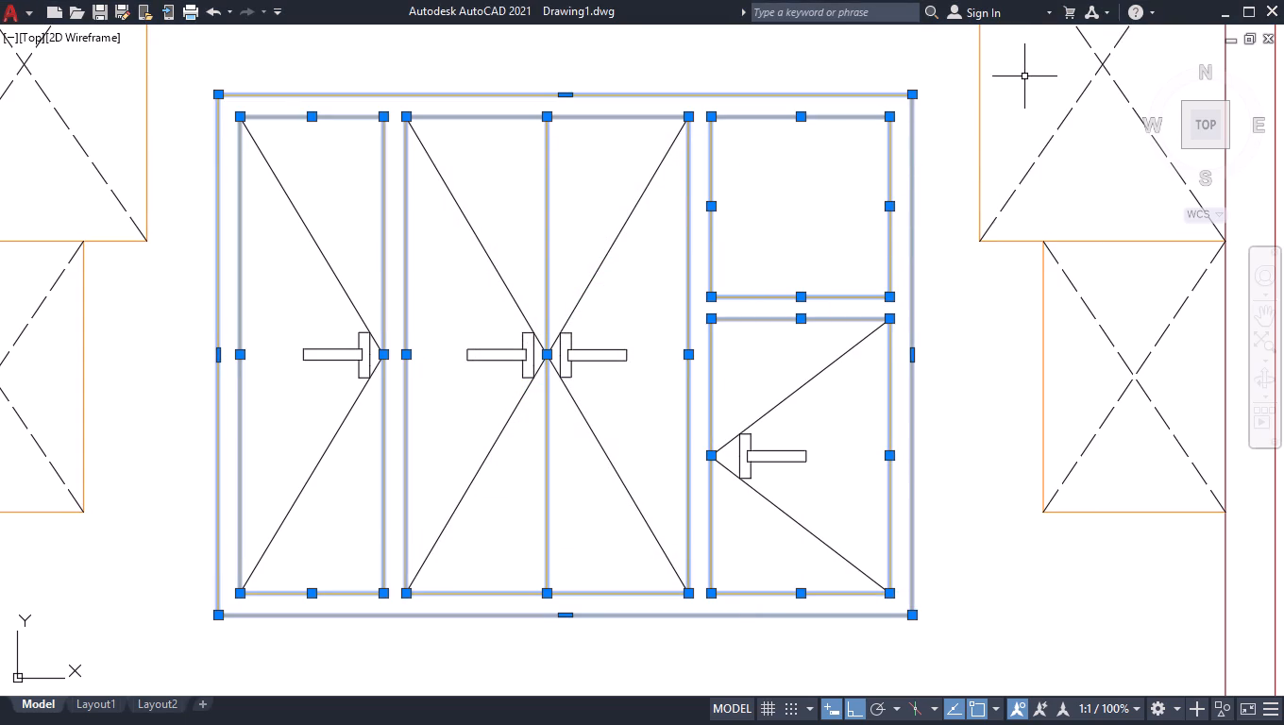
left_click(1025, 59, "shift")
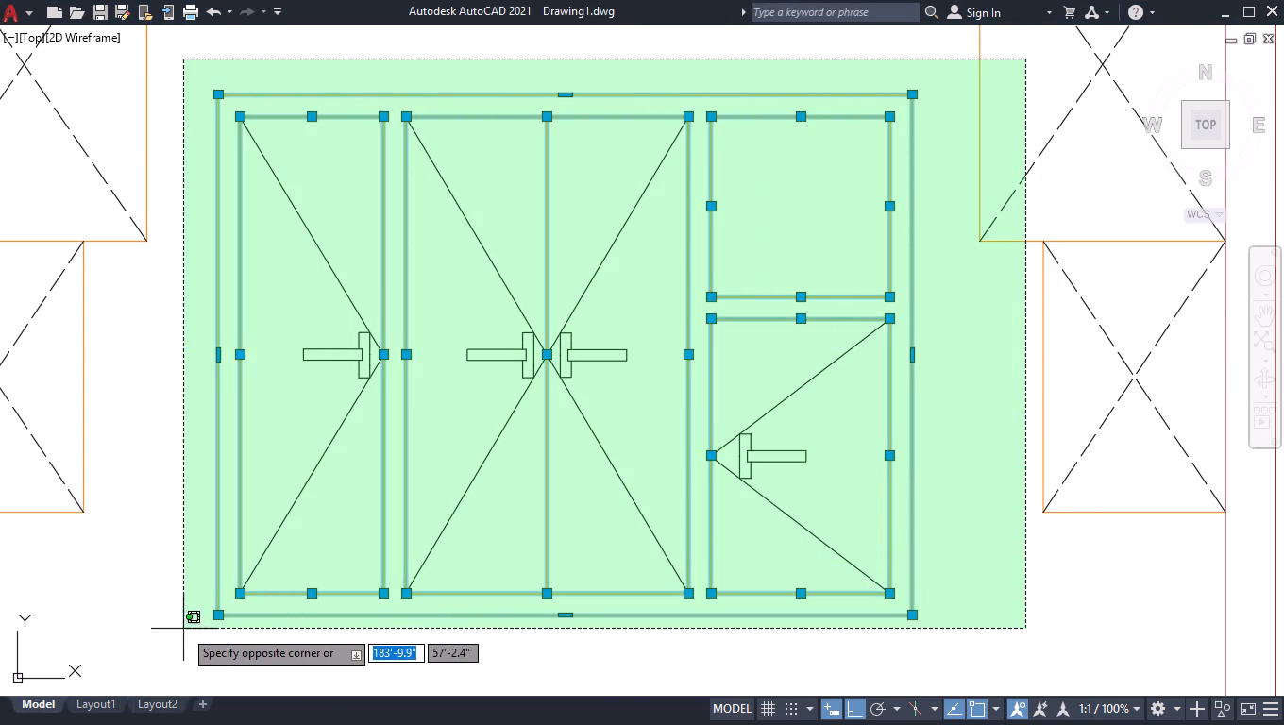
left_click(183, 629, "shift")
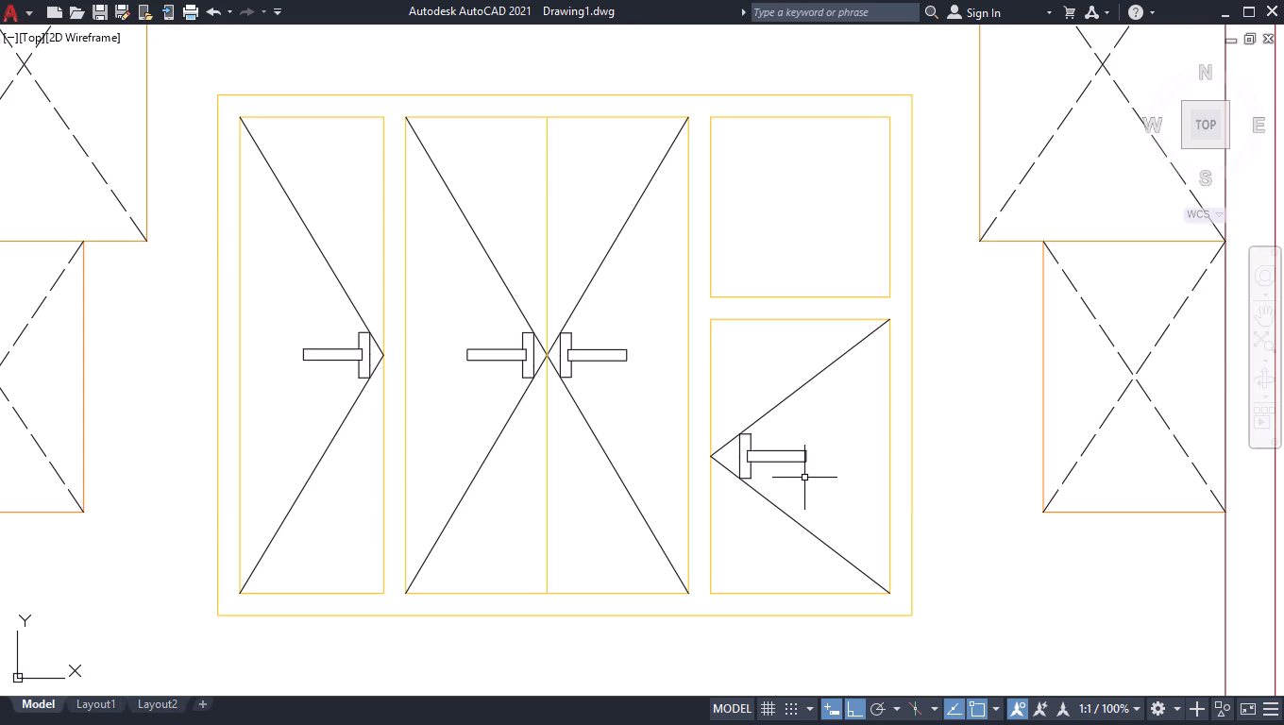
Add a linear dimension below the elevation for the overall width between the inner faces of the side walls.
scroll(901, 442, "down", 3)
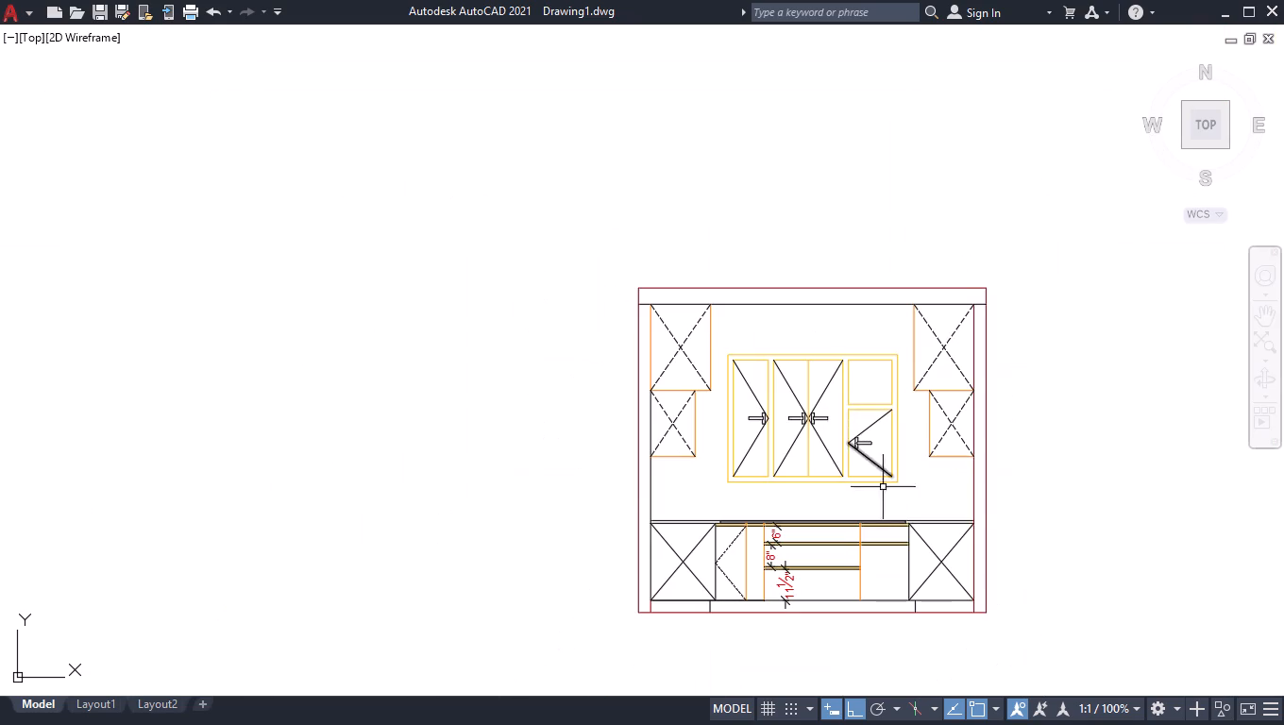
scroll(972, 611, "up", 1)
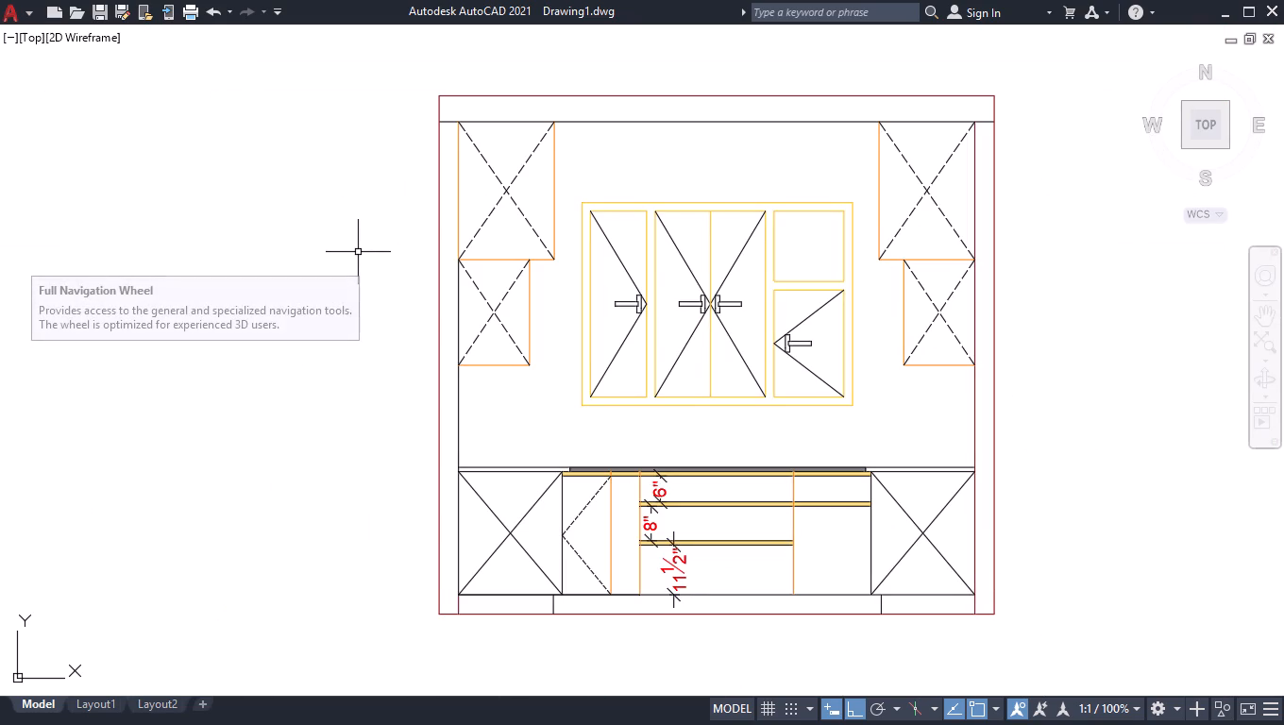
type("DLI")
key("Return")
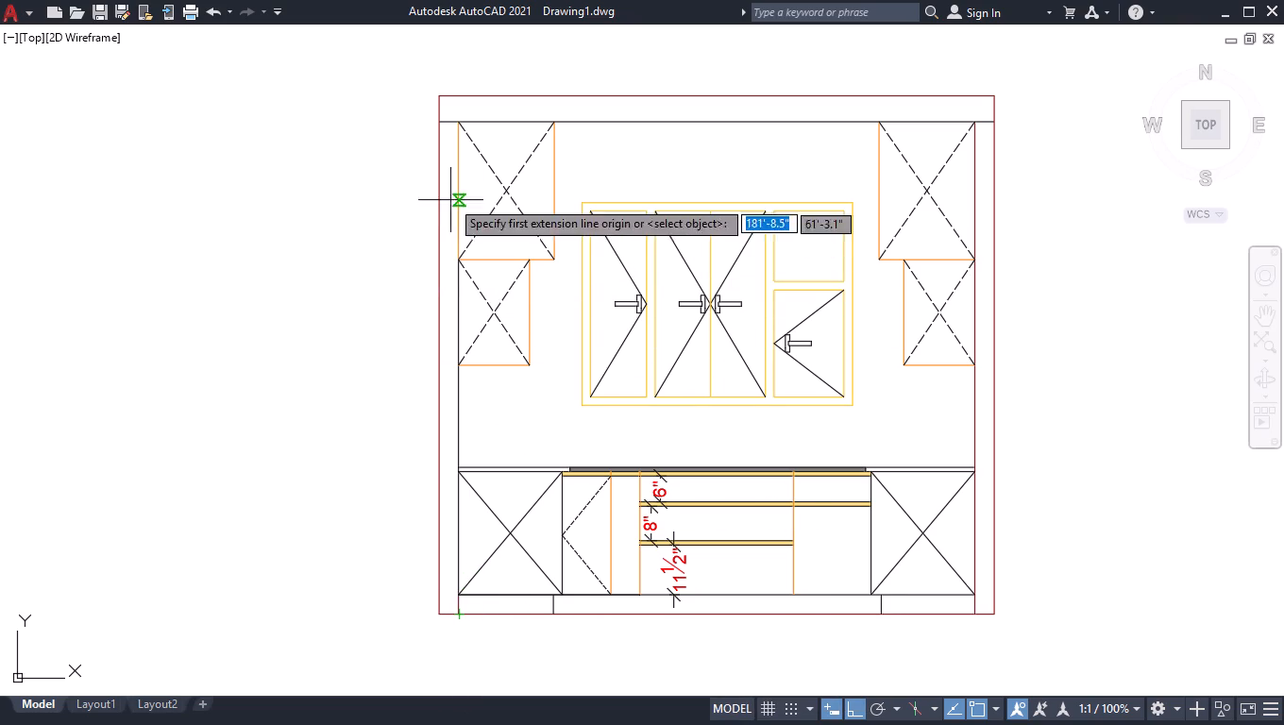
left_click(462, 617)
left_click(975, 610)
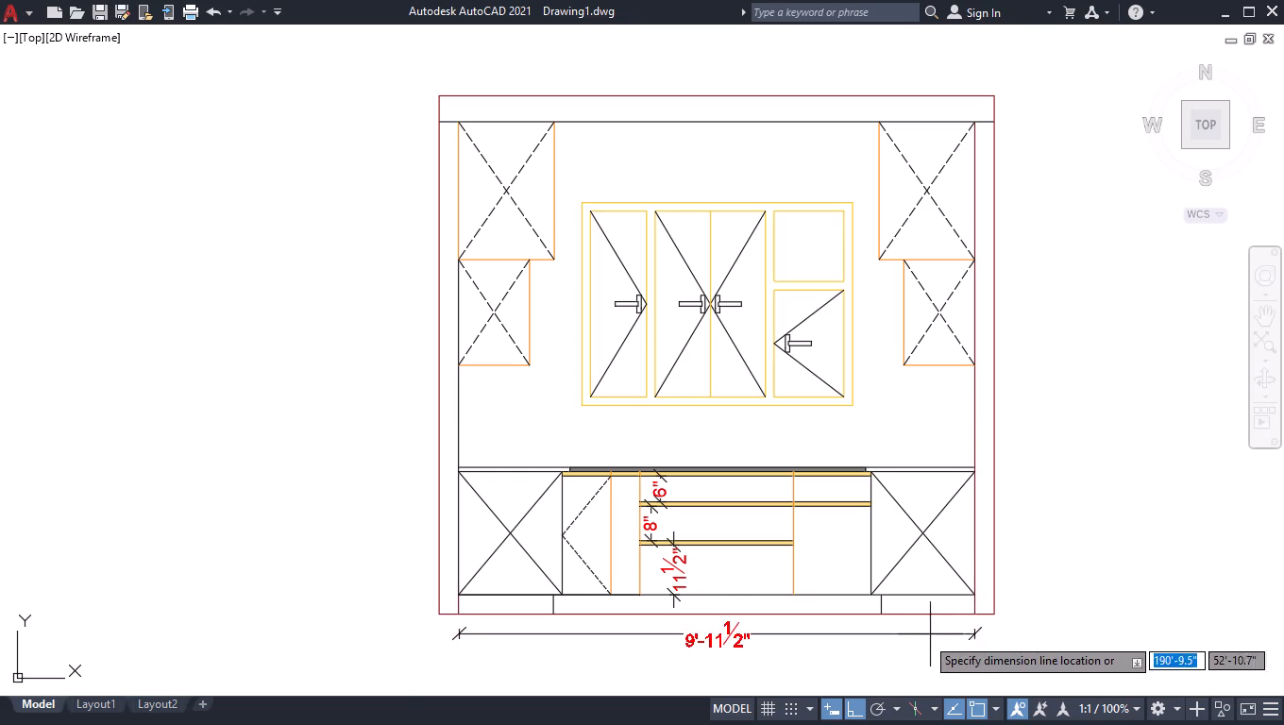
left_click(860, 635)
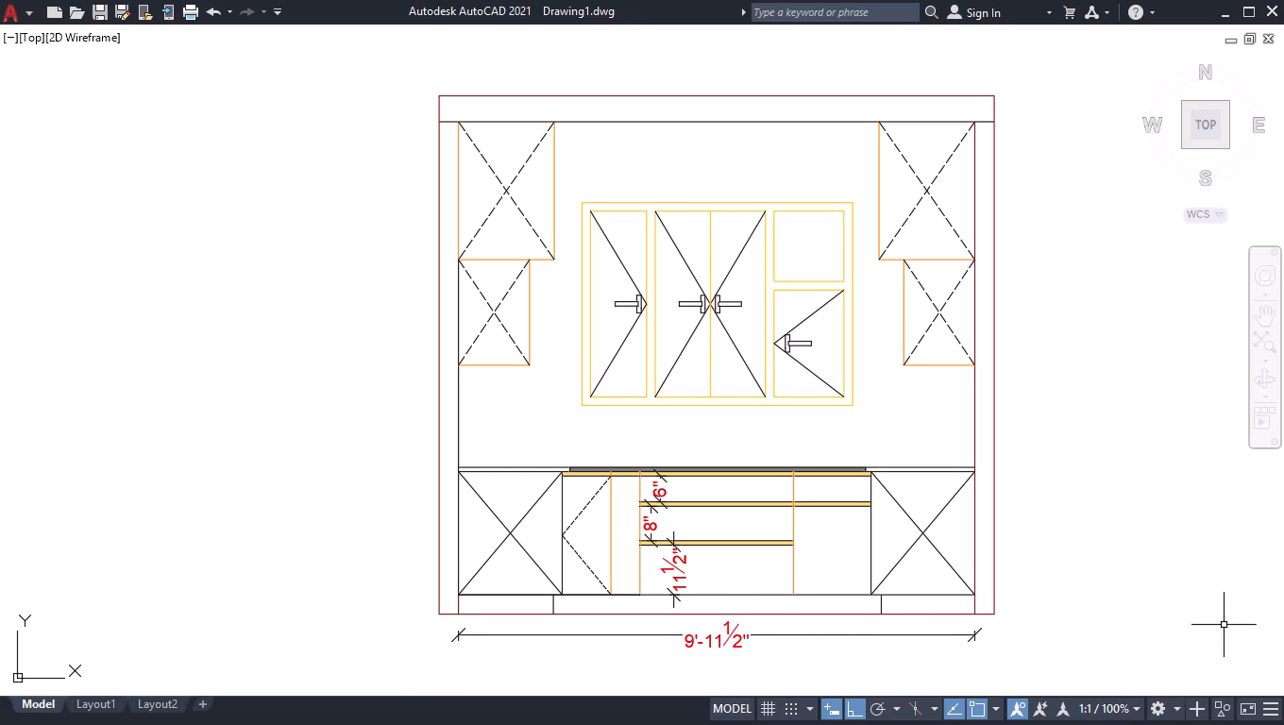
Add a vertical linear dimension outside the elevation's right wall from the floor line to the countertop's top edge.
key("space")
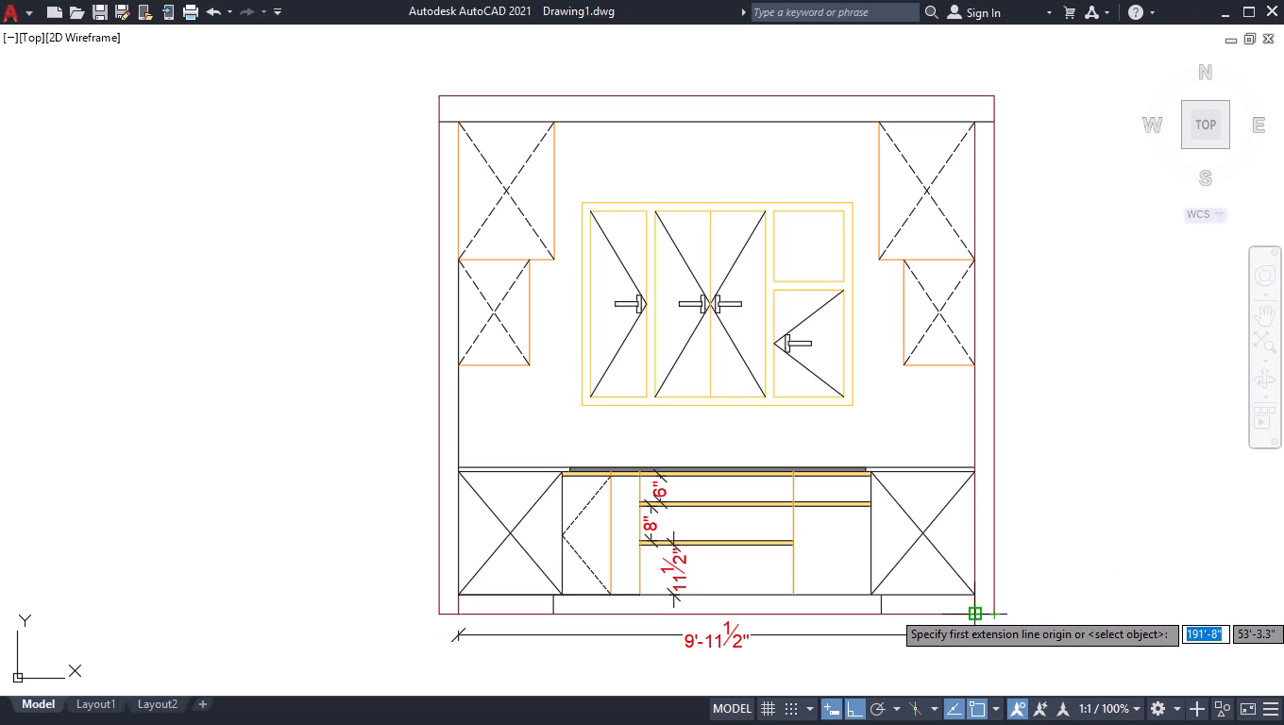
left_click(970, 610)
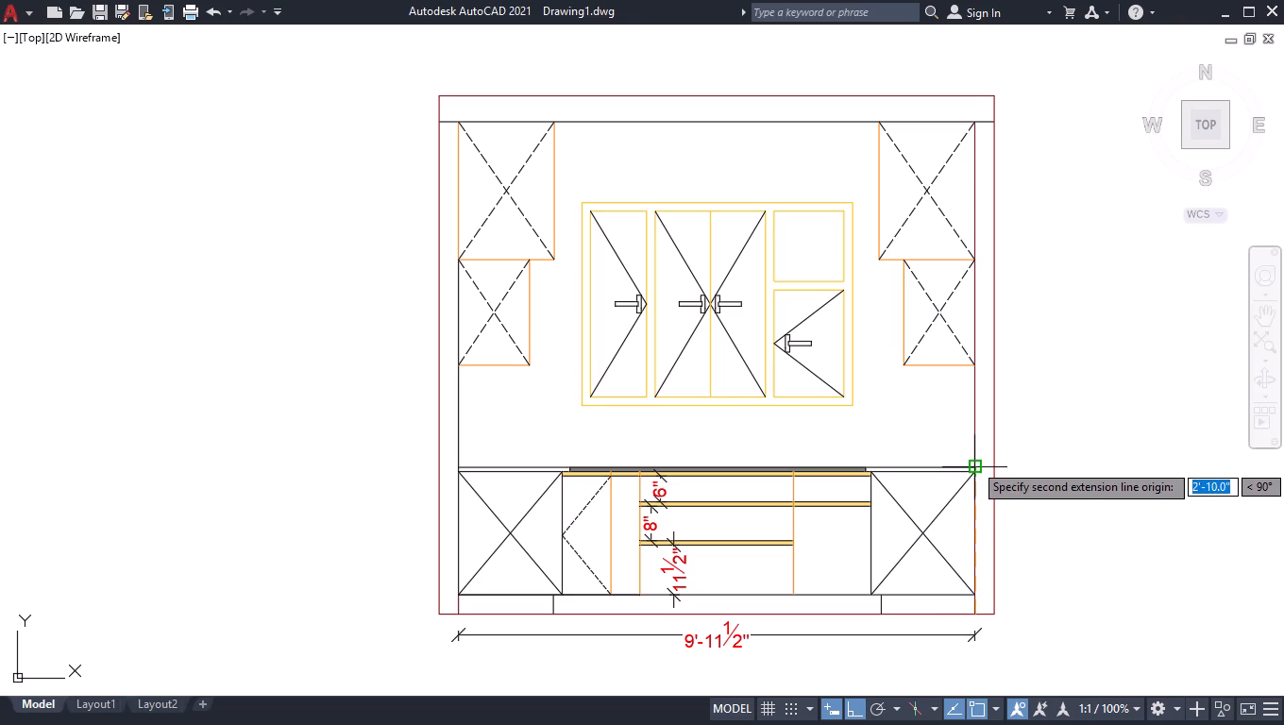
left_click(973, 463)
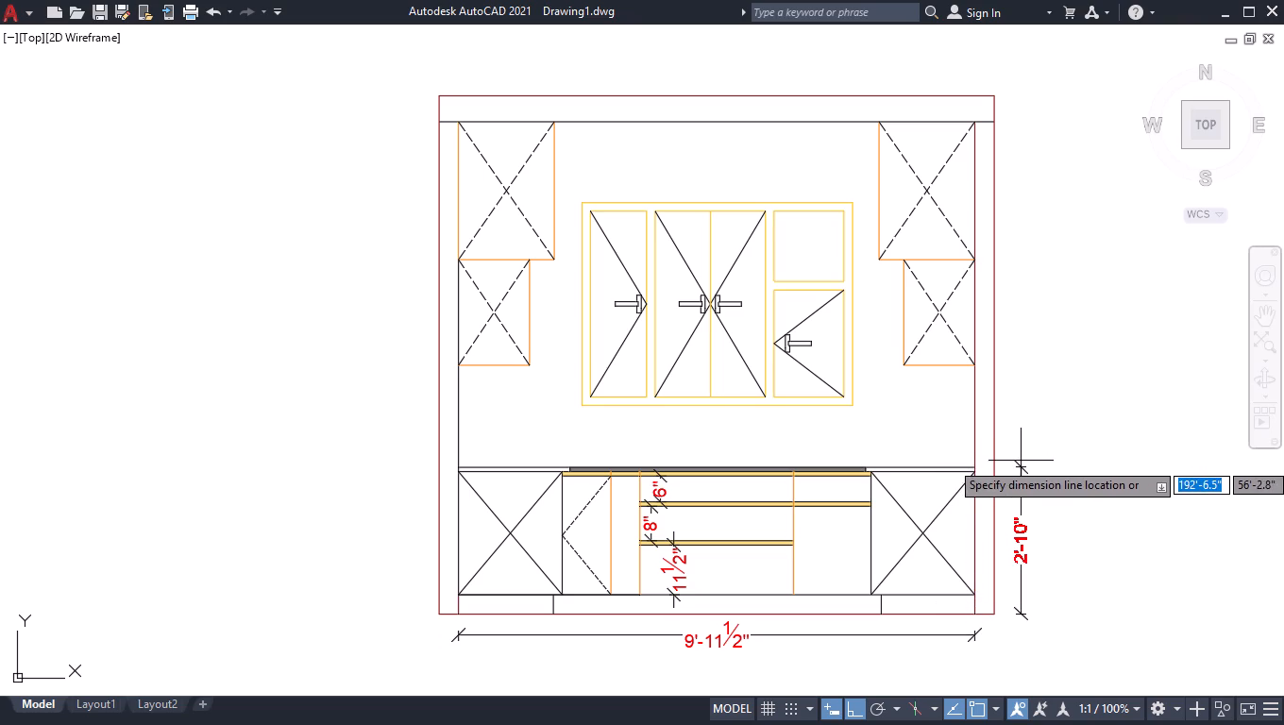
left_click(1021, 461)
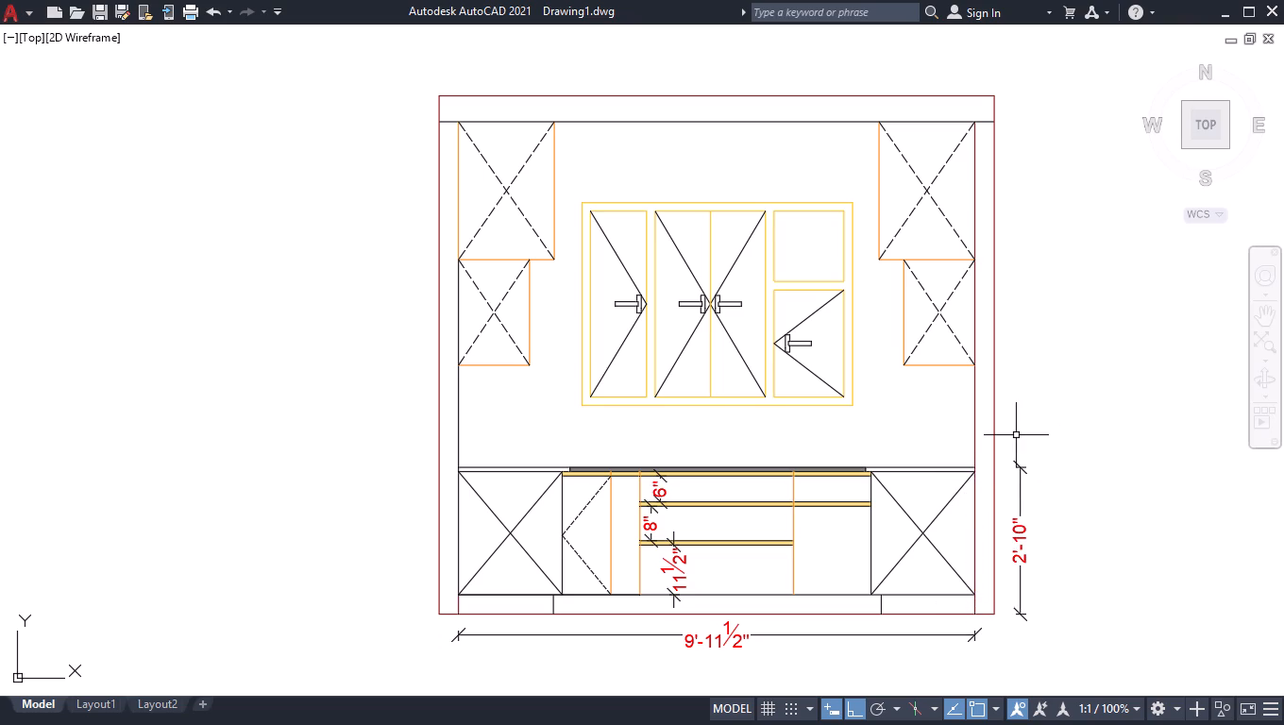
Dimension the height from the countertop's top edge to the ceiling line, in line with the countertop height dimension.
key("space")
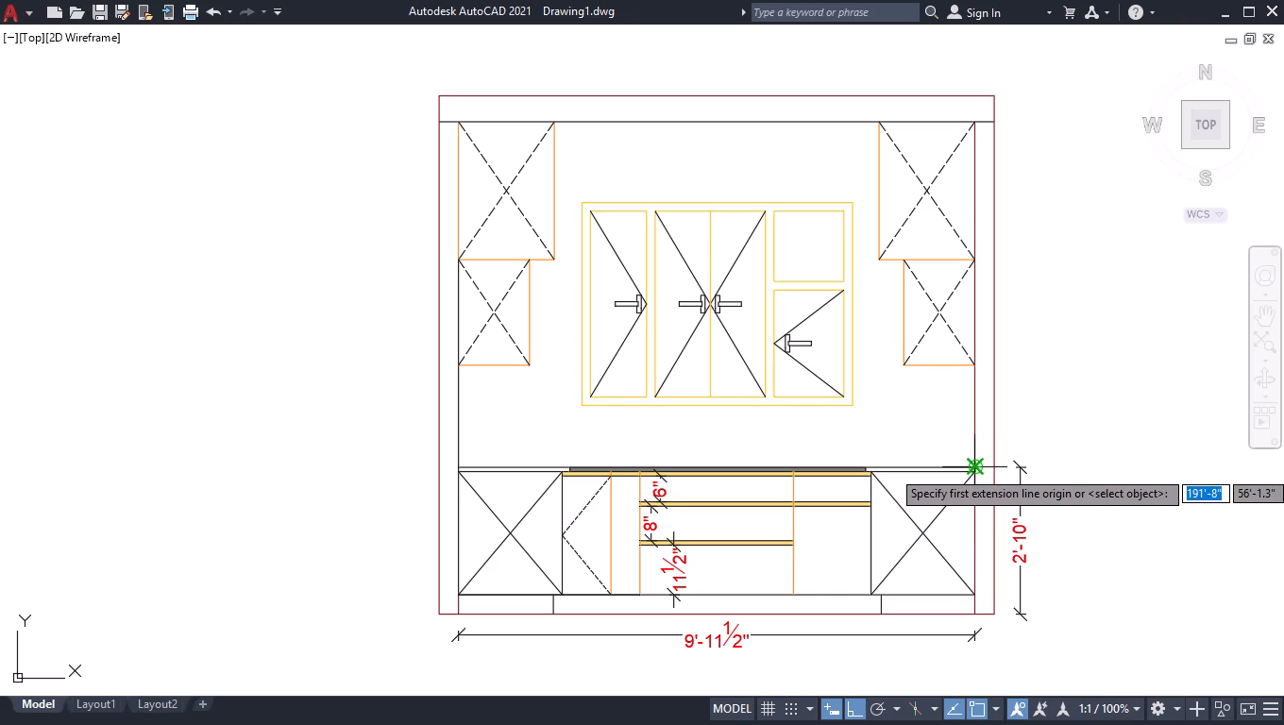
left_click(974, 469)
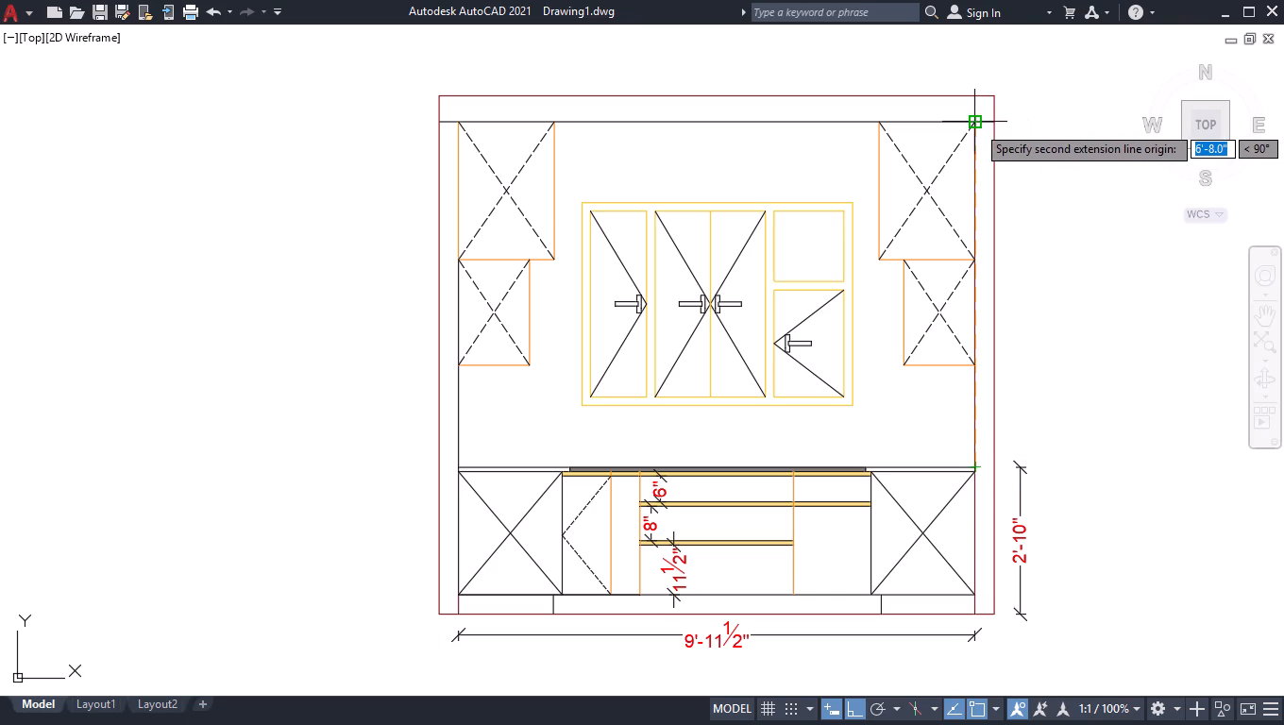
left_click(976, 125)
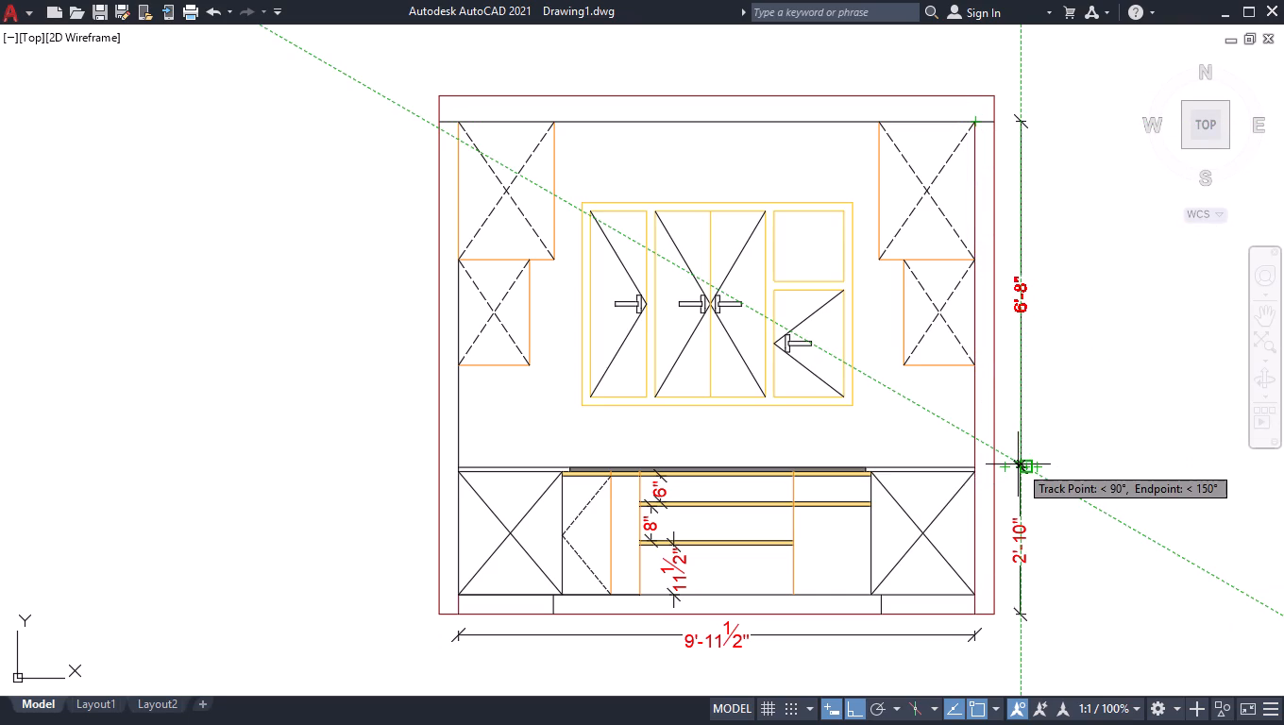
scroll(1018, 463, "up", 4)
left_click(1037, 507)
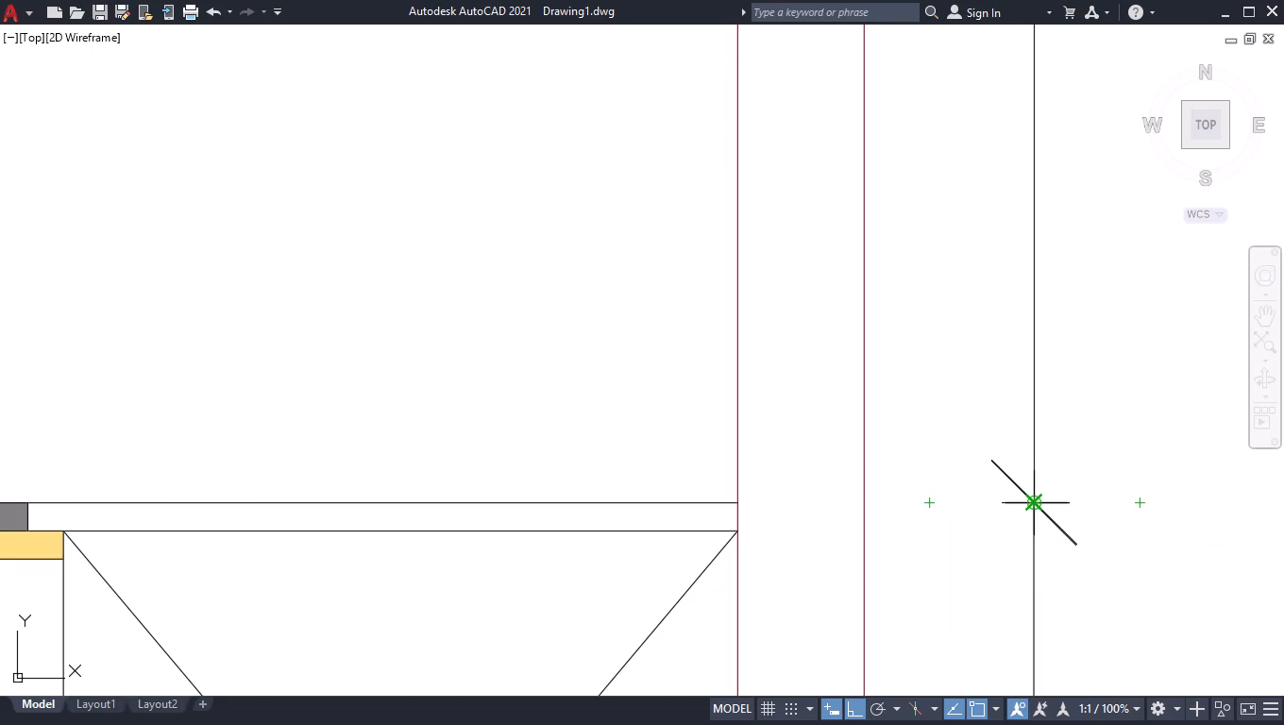
scroll(1025, 416, "down", 6)
scroll(1045, 384, "up", 2)
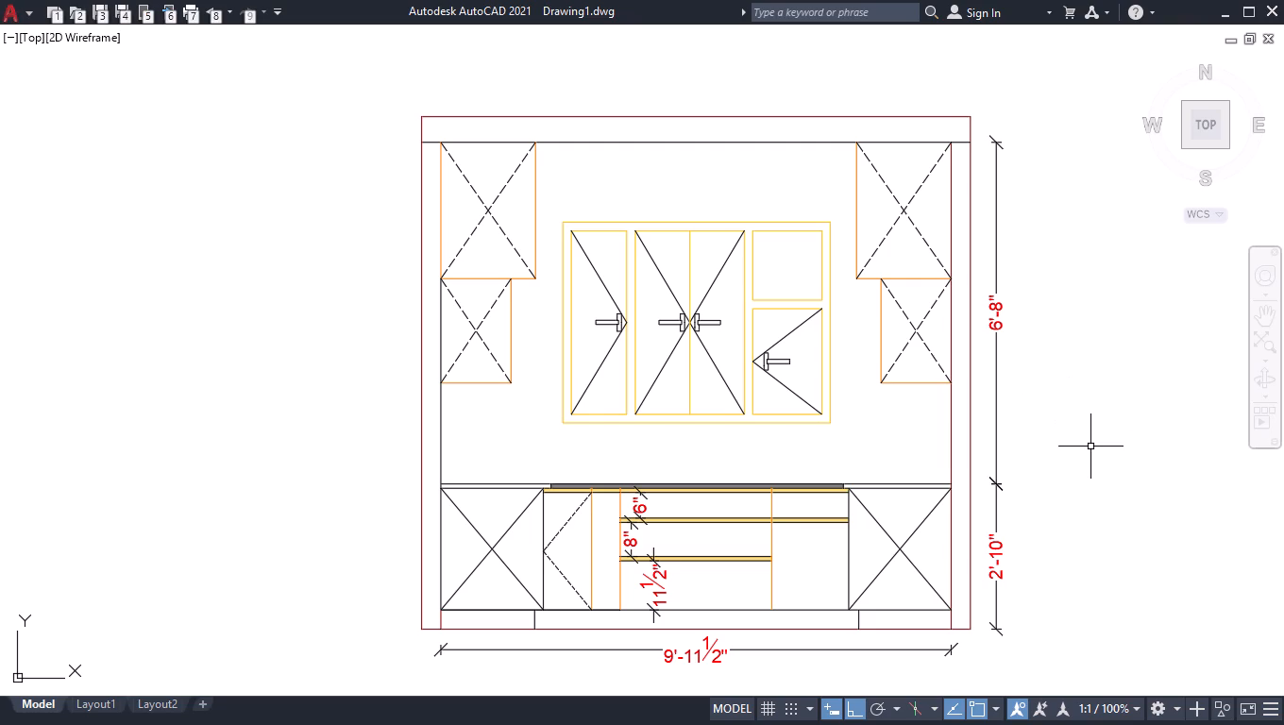
Leave the clean full-screen display.
key("ctrl+0")
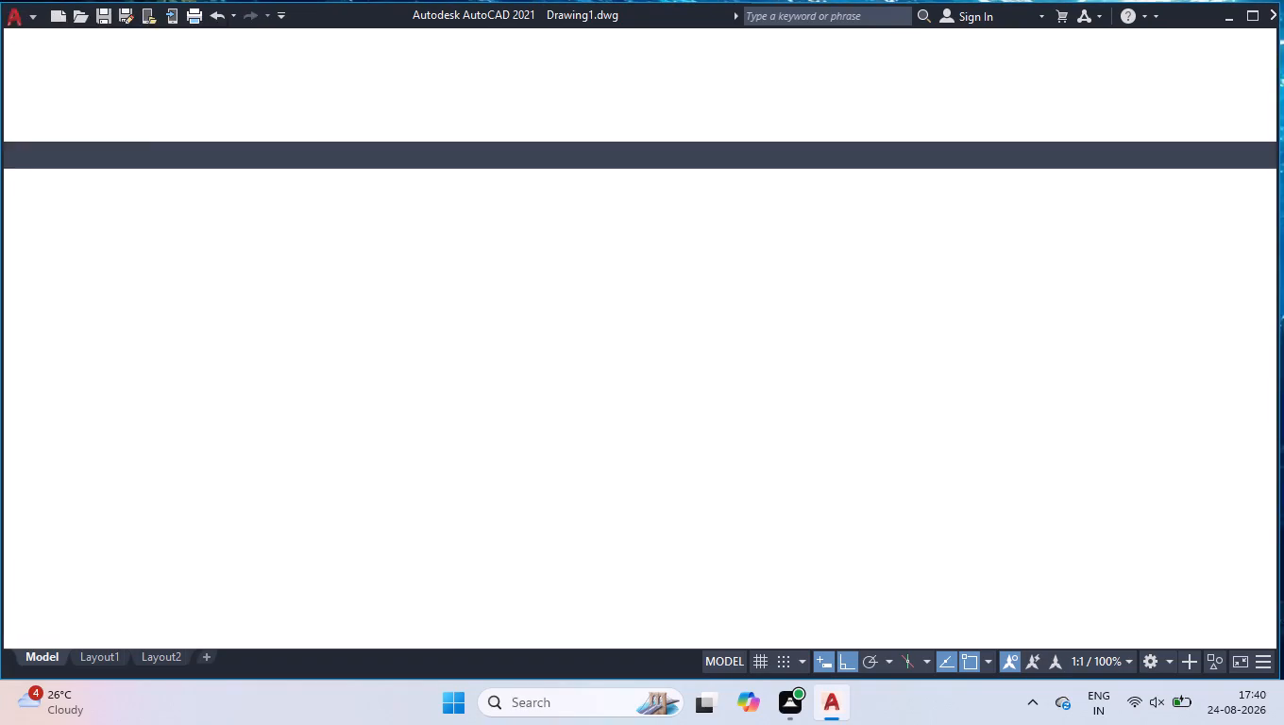
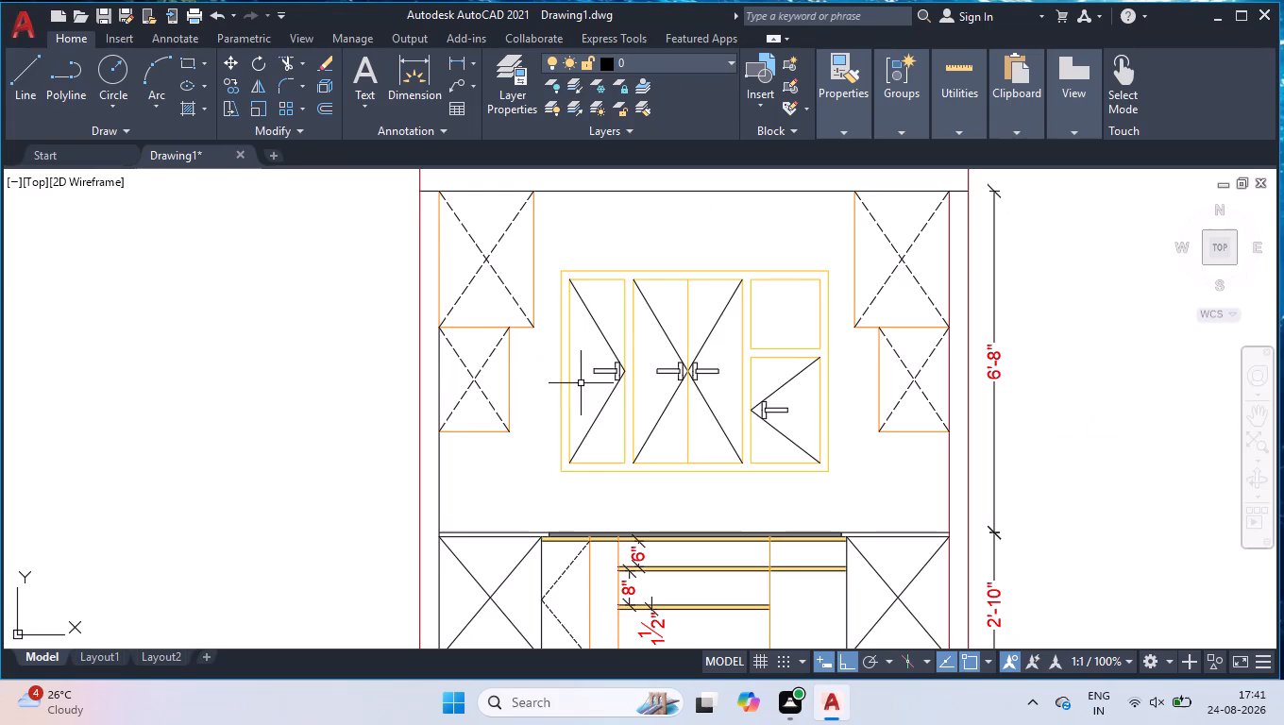
Add a multiline text label reading SHUTTER at the top of the dashed door panel in the base cabinets.
scroll(527, 365, "down", 2)
scroll(575, 427, "up", 3)
scroll(576, 474, "down", 1)
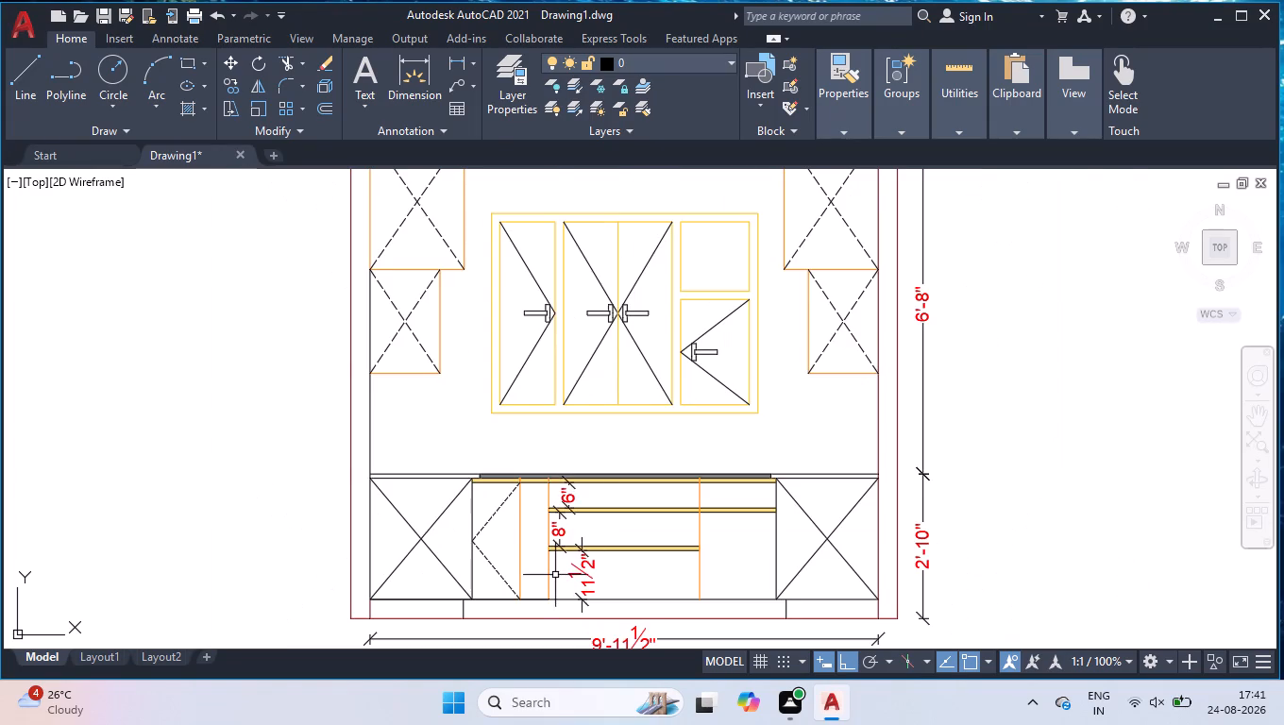
scroll(555, 575, "up", 2)
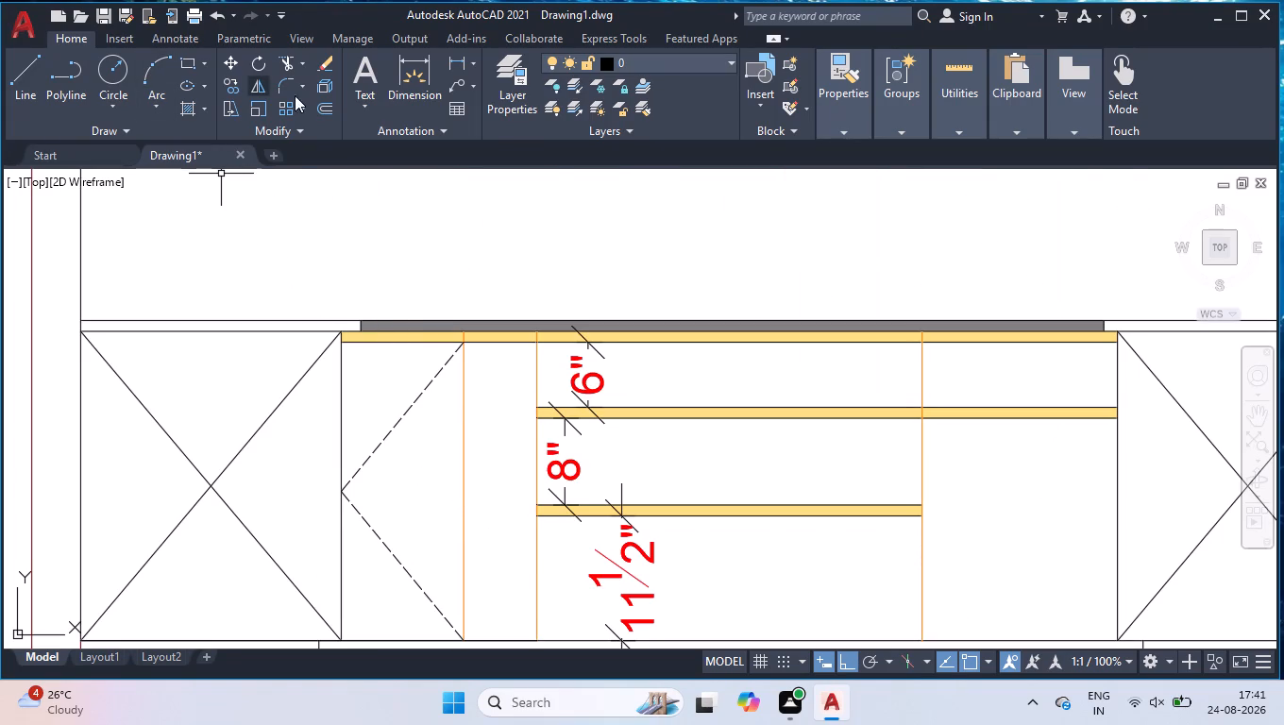
left_click(376, 70)
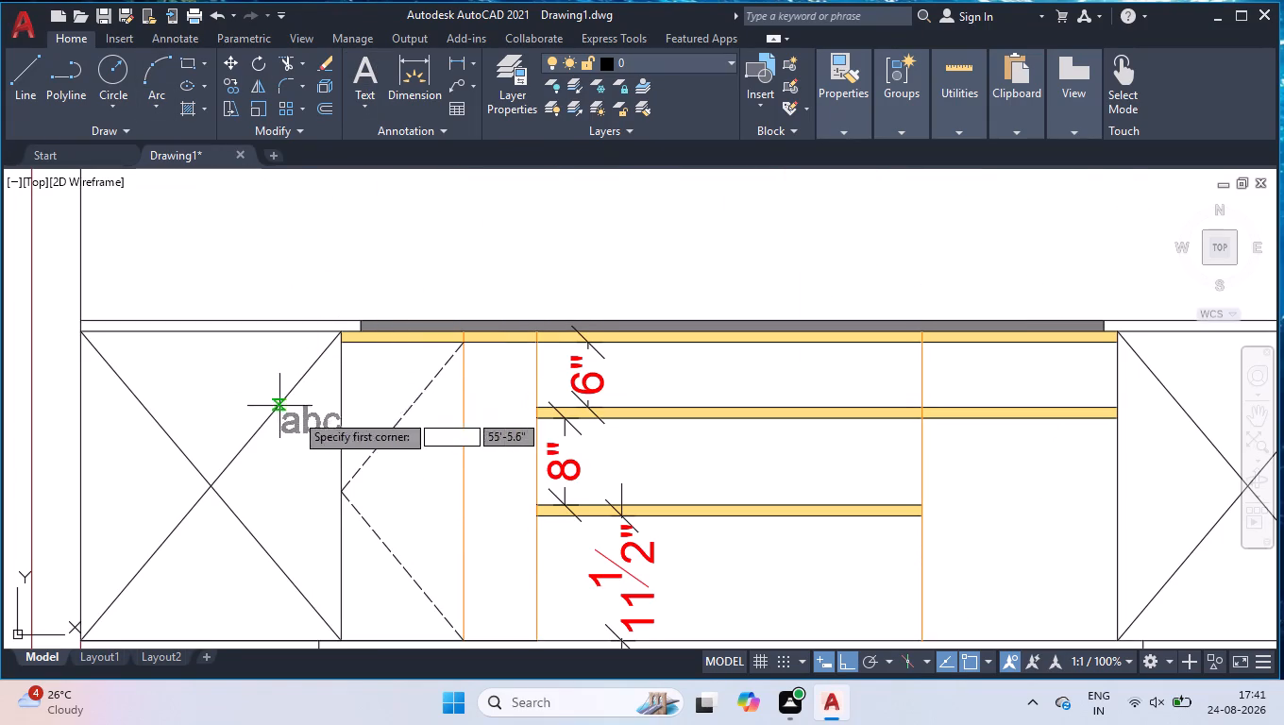
left_click(349, 374)
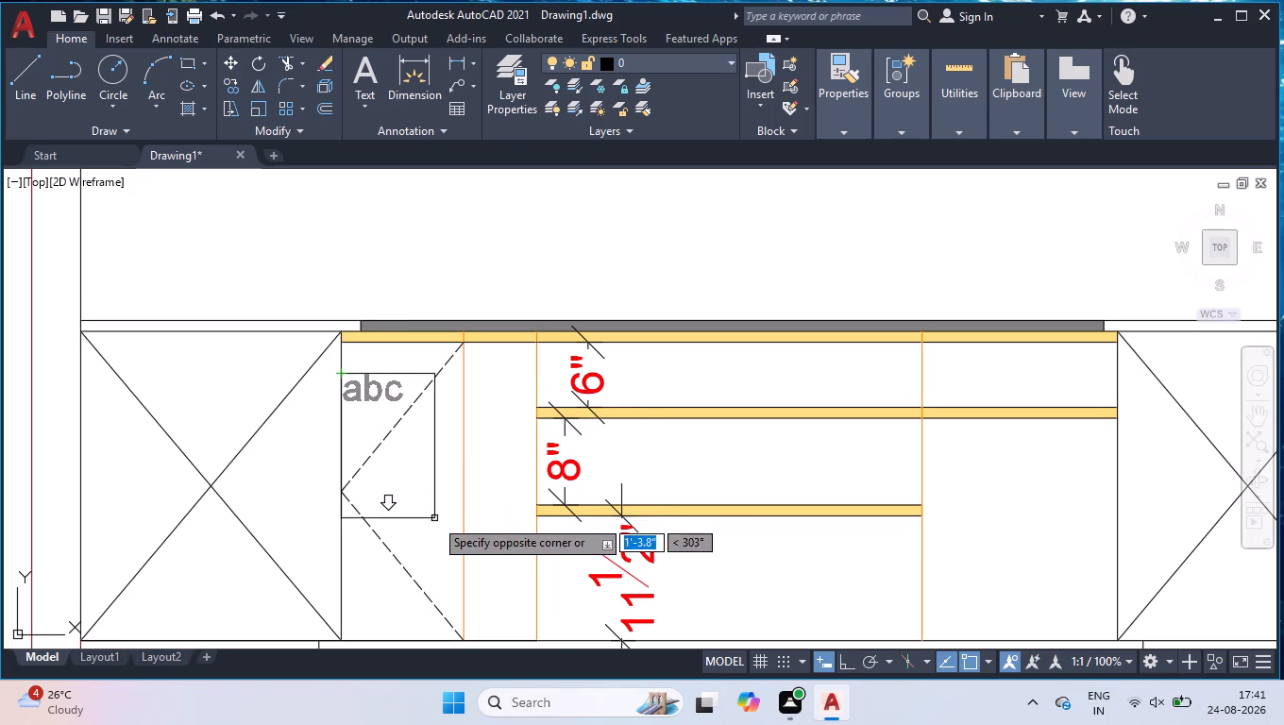
left_click(451, 511)
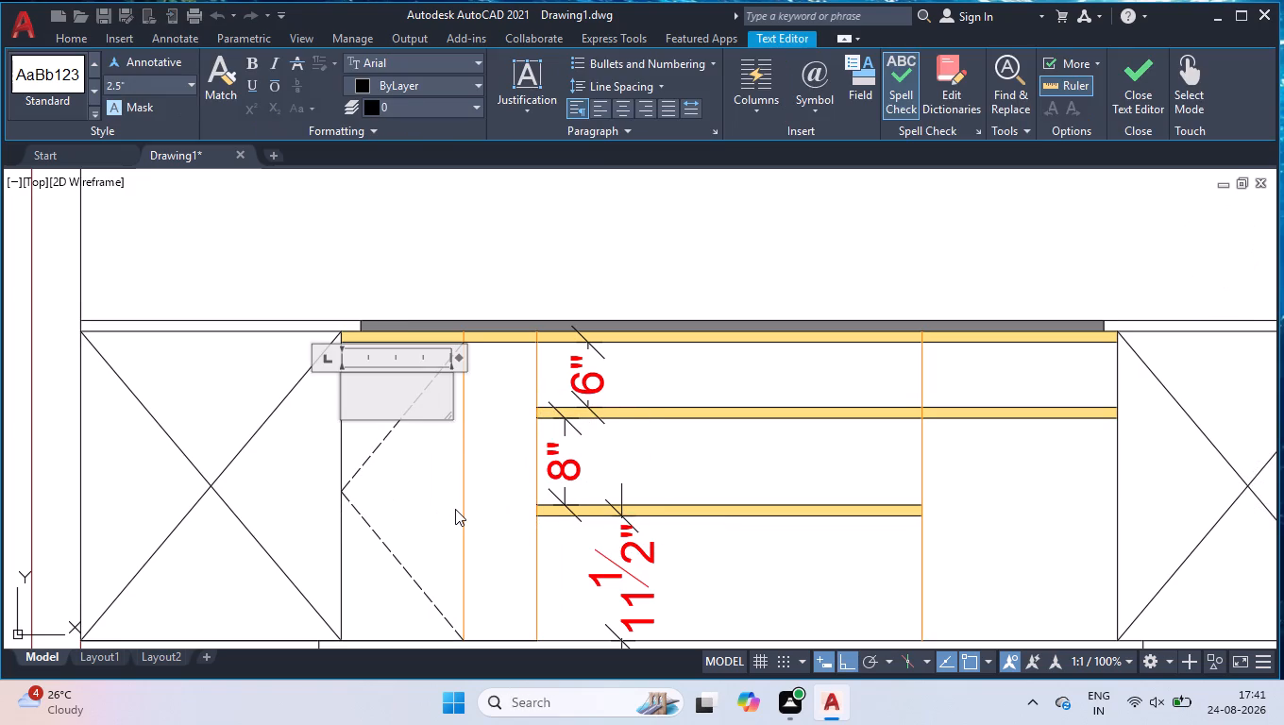
type("SHUTTER")
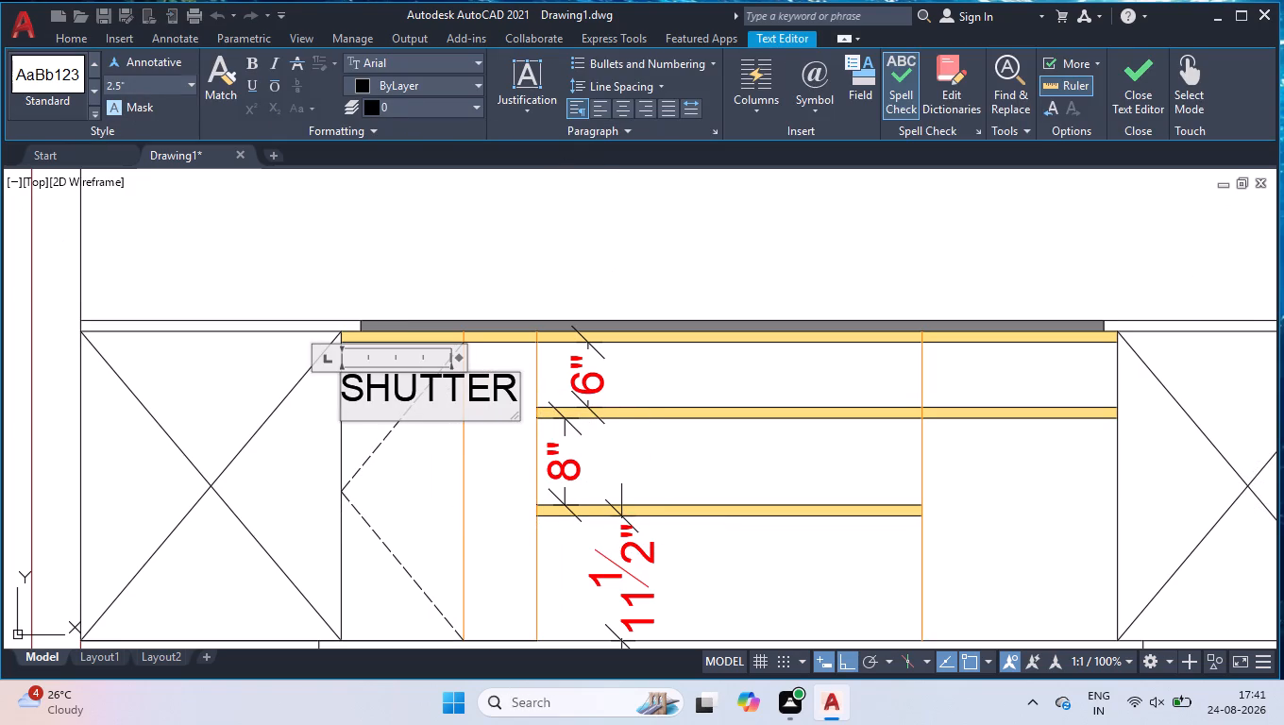
left_click(389, 200)
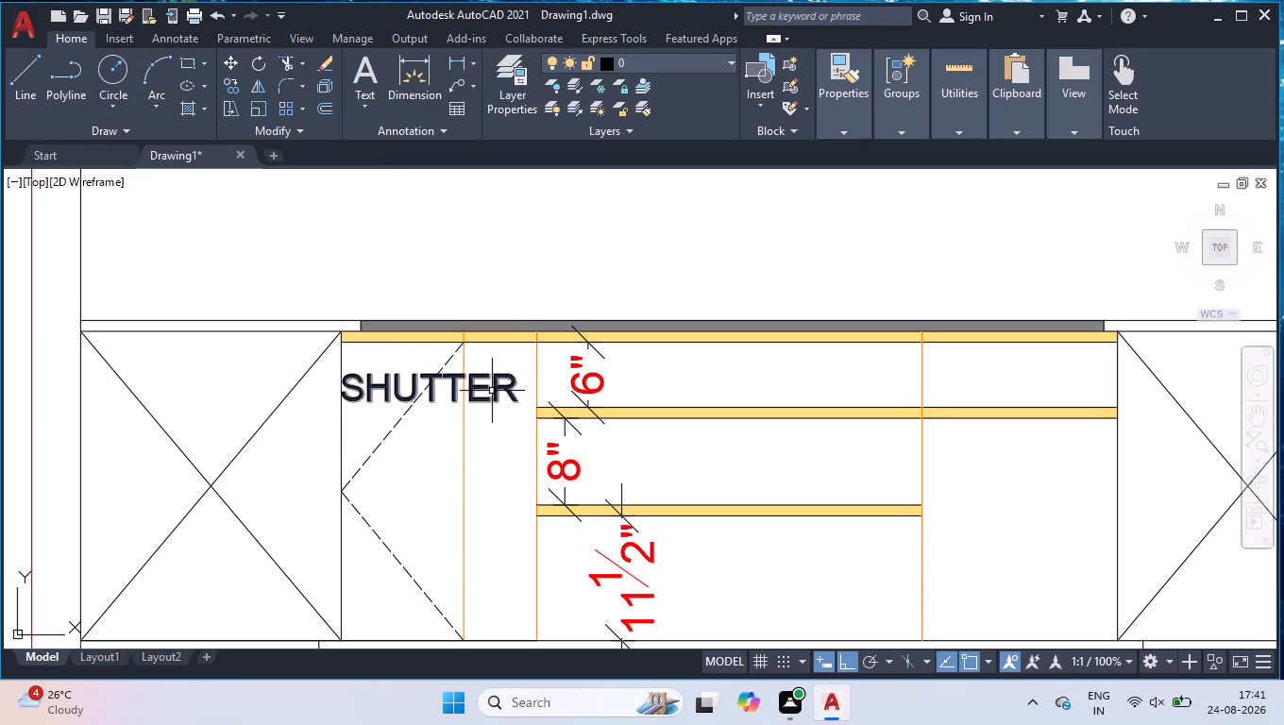
Set the SHUTTER label's text height to 1.5".
left_click(492, 386)
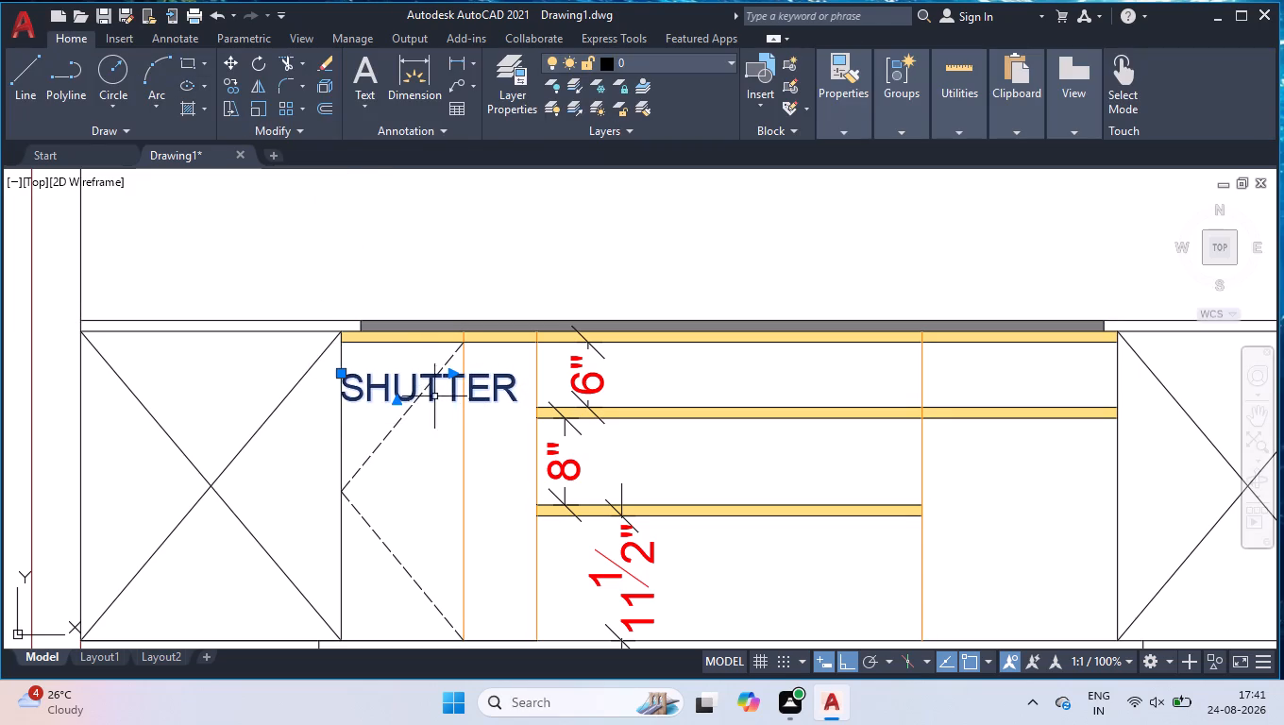
double_click(415, 379)
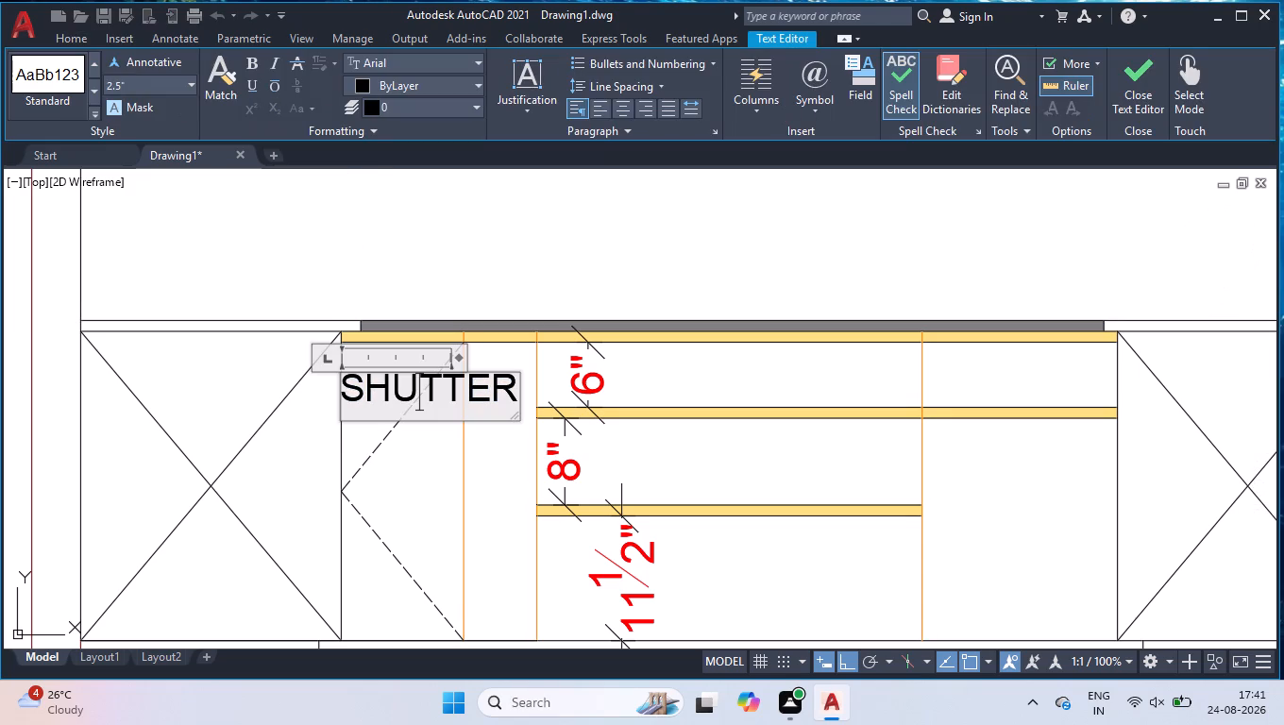
left_click_drag(509, 395, 291, 394)
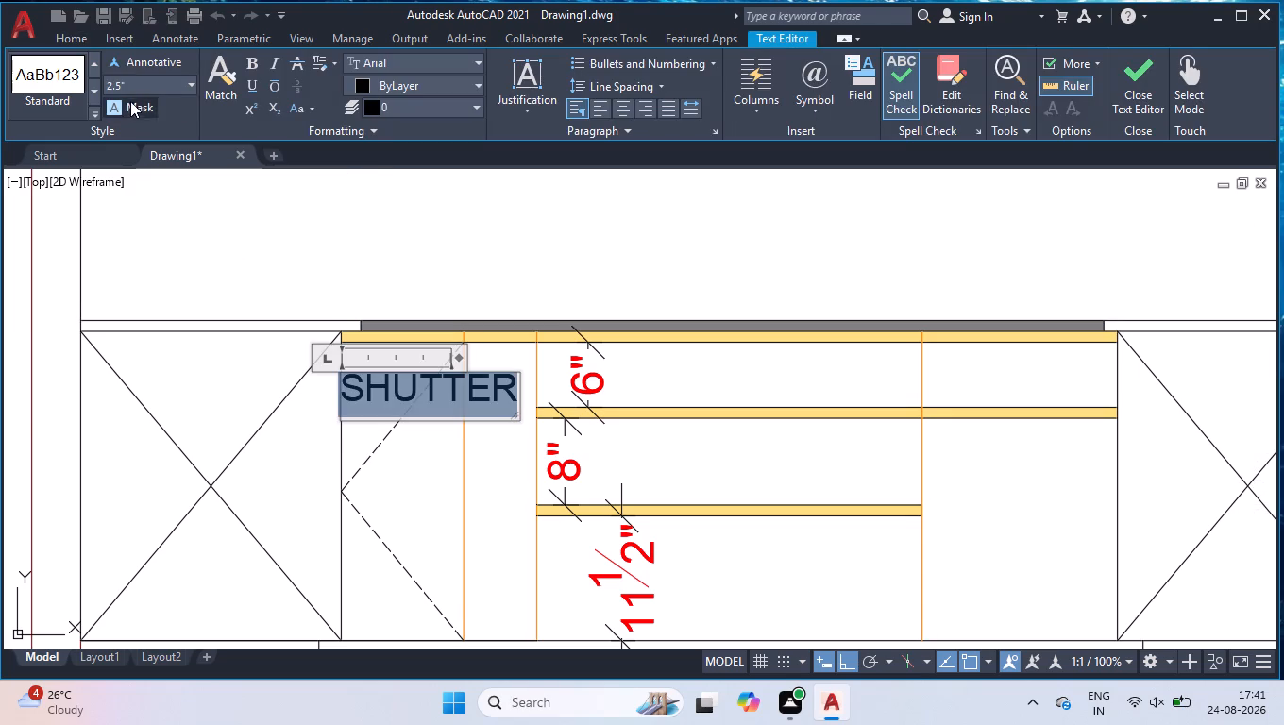
left_click(130, 88)
key("1")
key("Return")
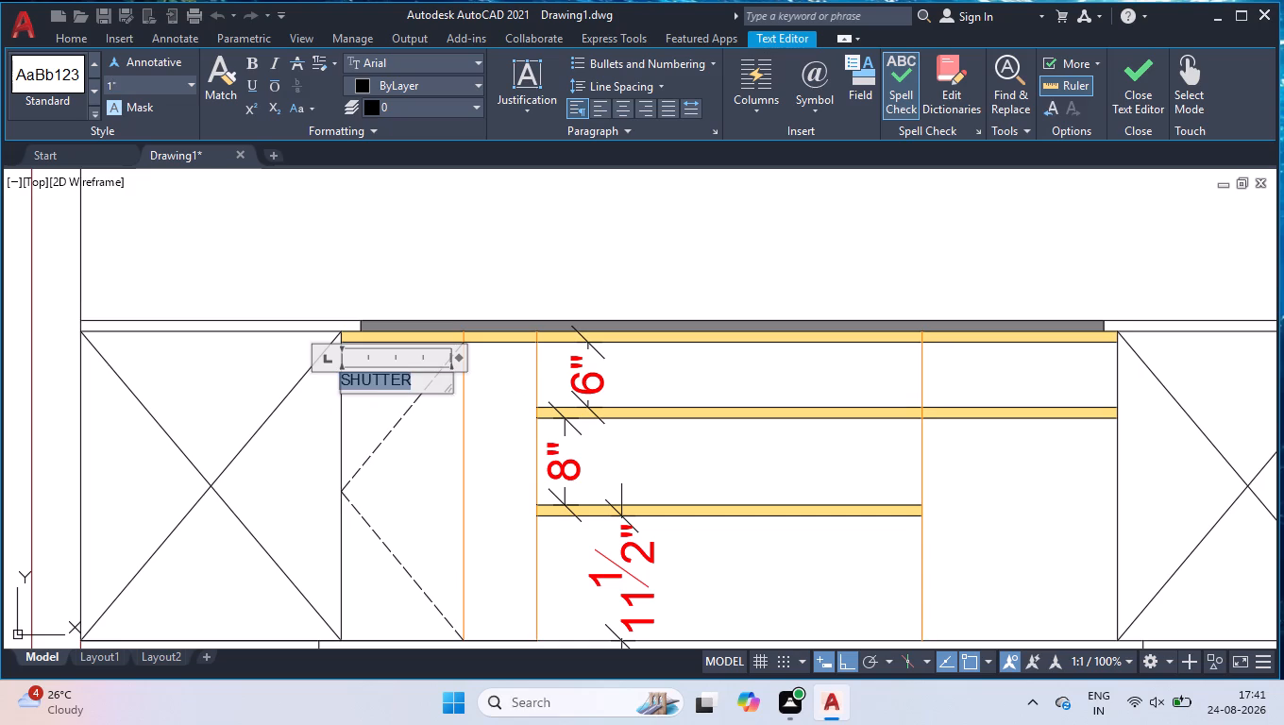
left_click(149, 84)
type("1.")
key("5")
key("Return")
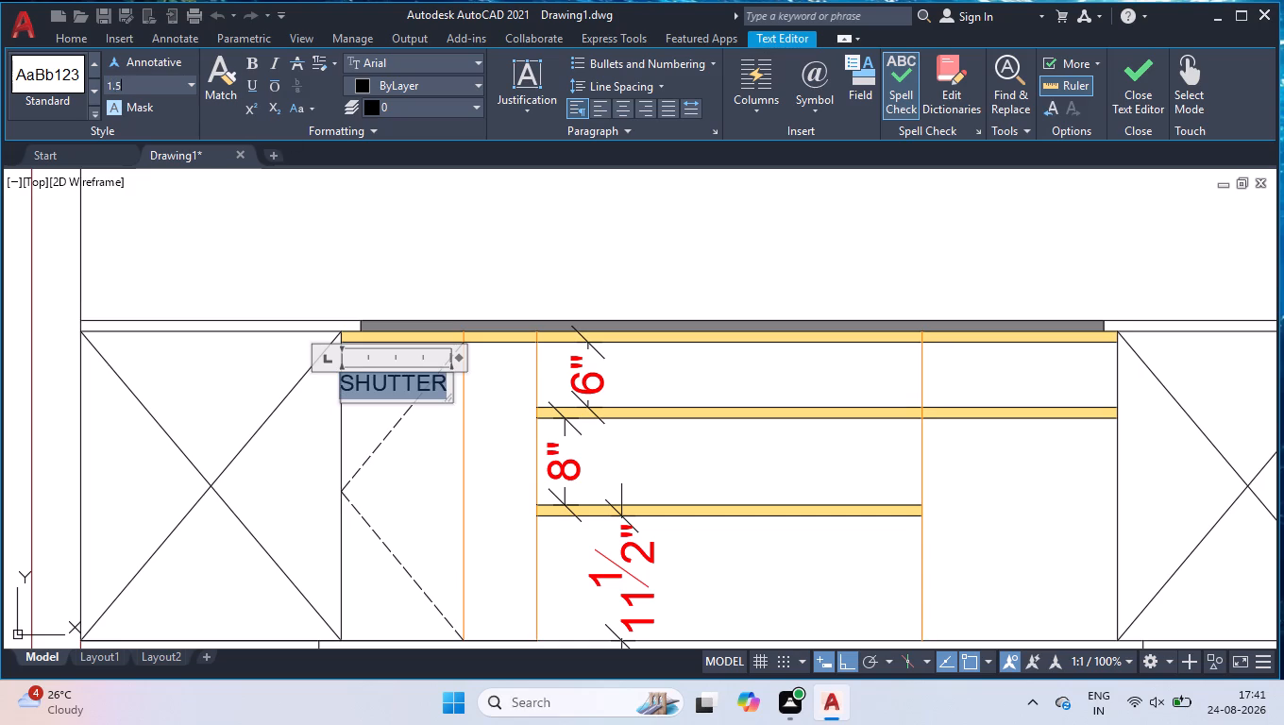
left_click(256, 252)
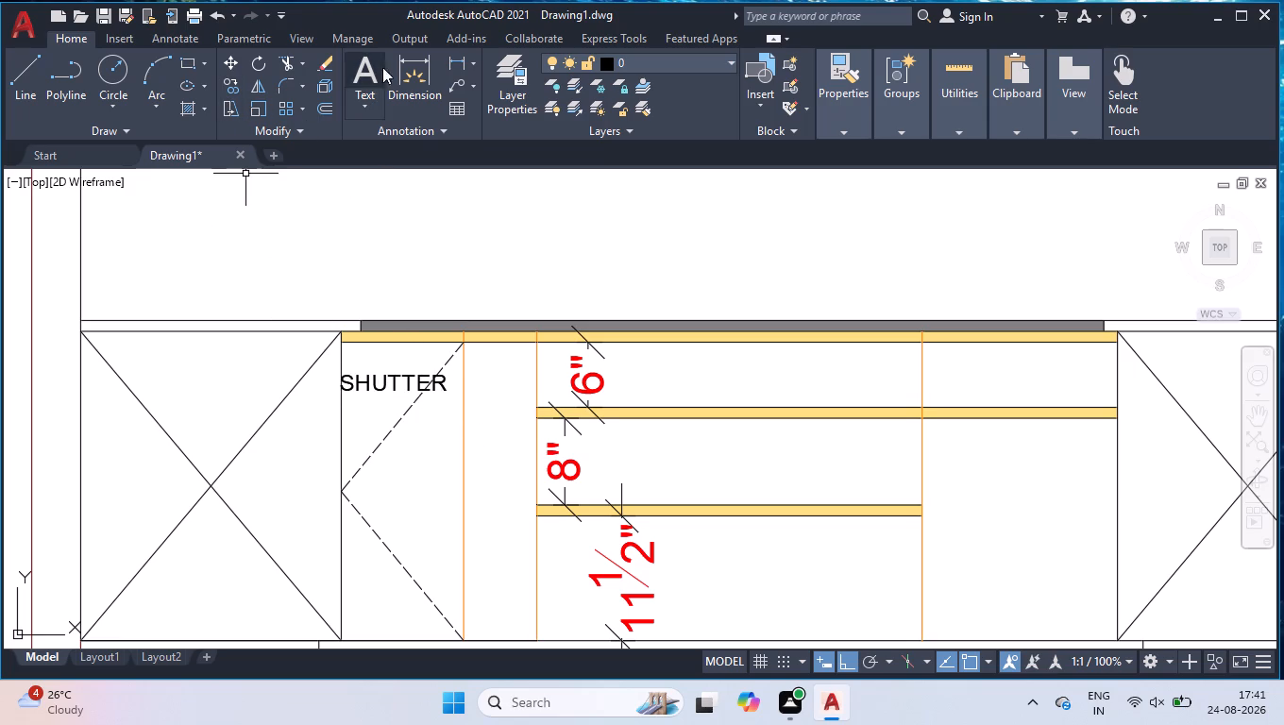
Add a multiline text label reading BPO in the narrow compartment beside the shutter.
left_click(358, 72)
left_click(479, 436)
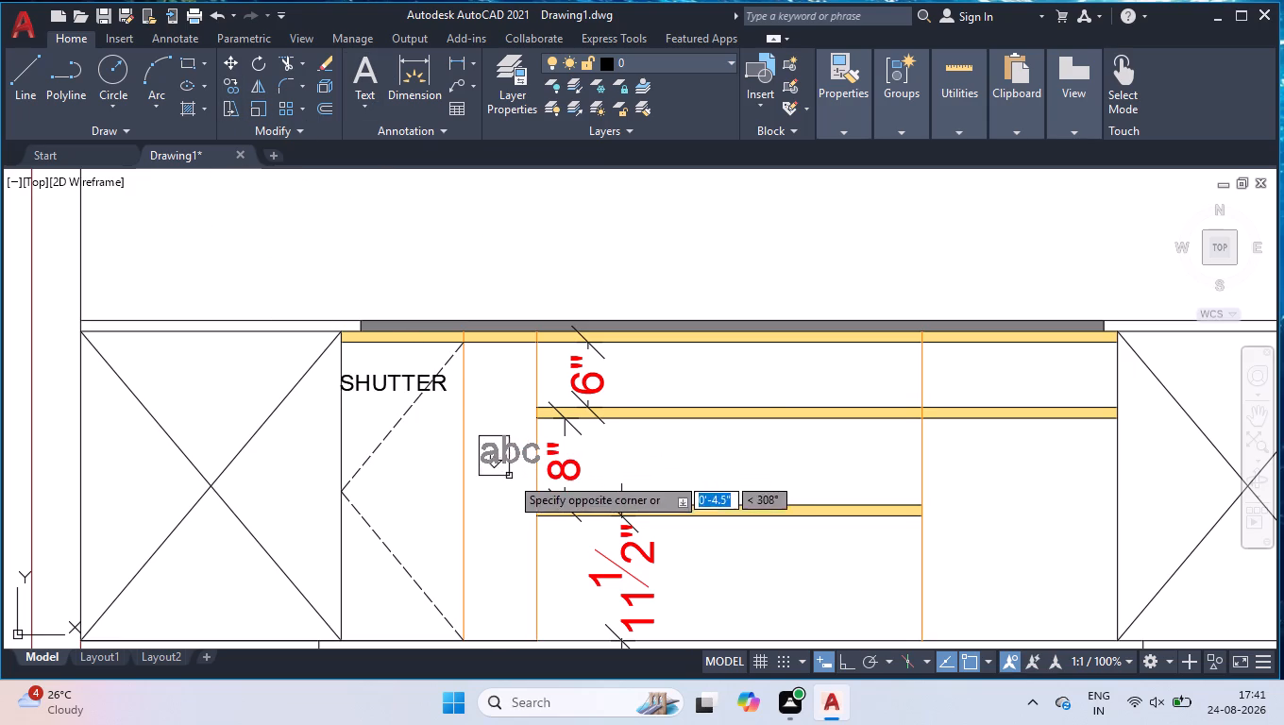
left_click(523, 504)
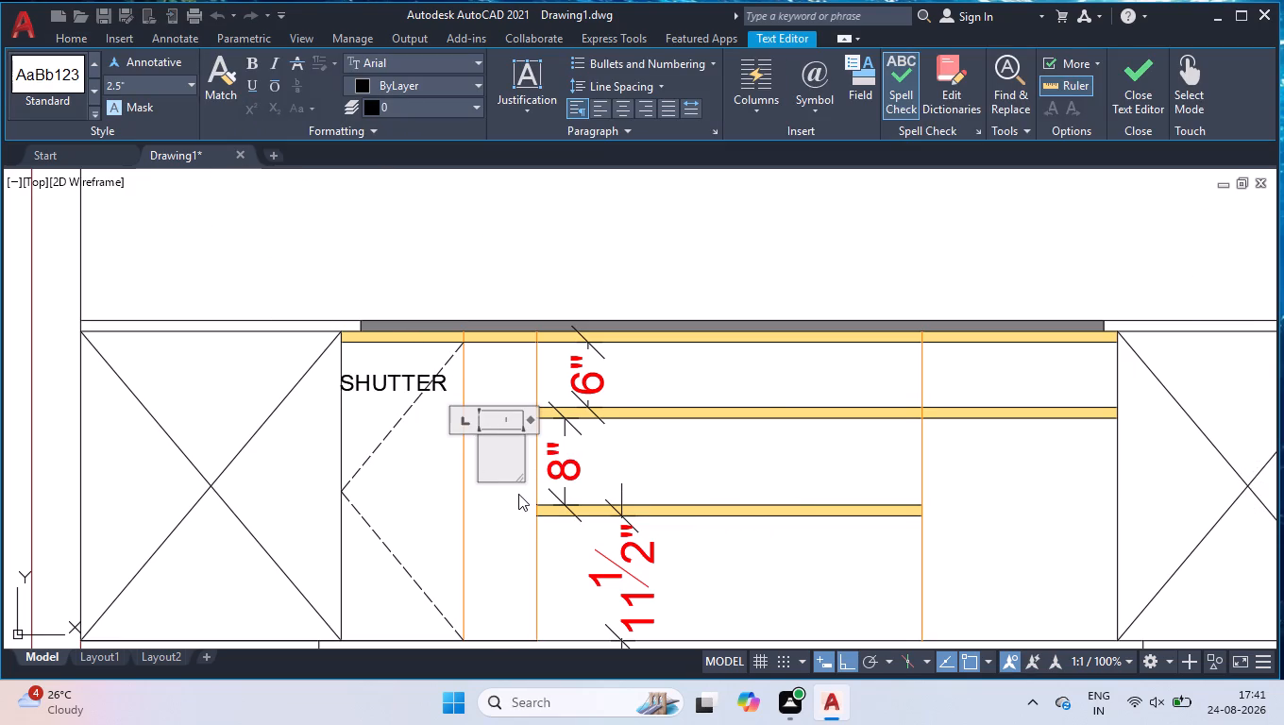
key("b")
type("PO")
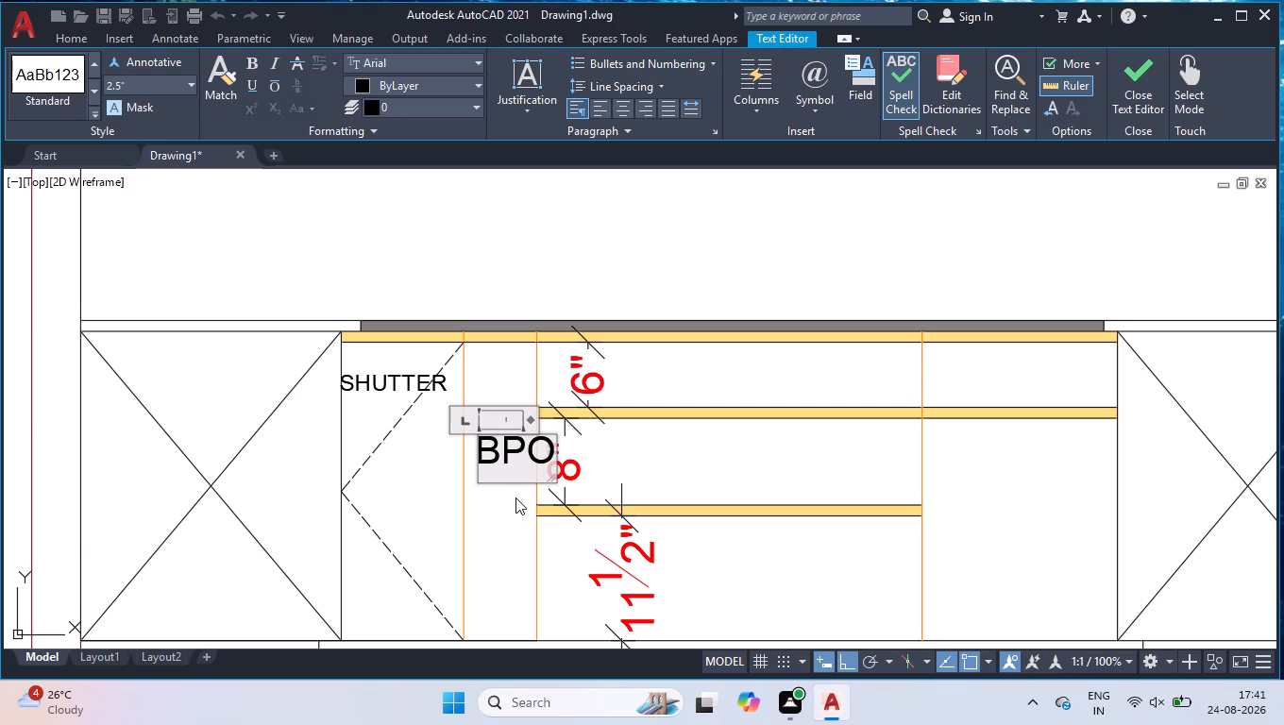
left_click(512, 262)
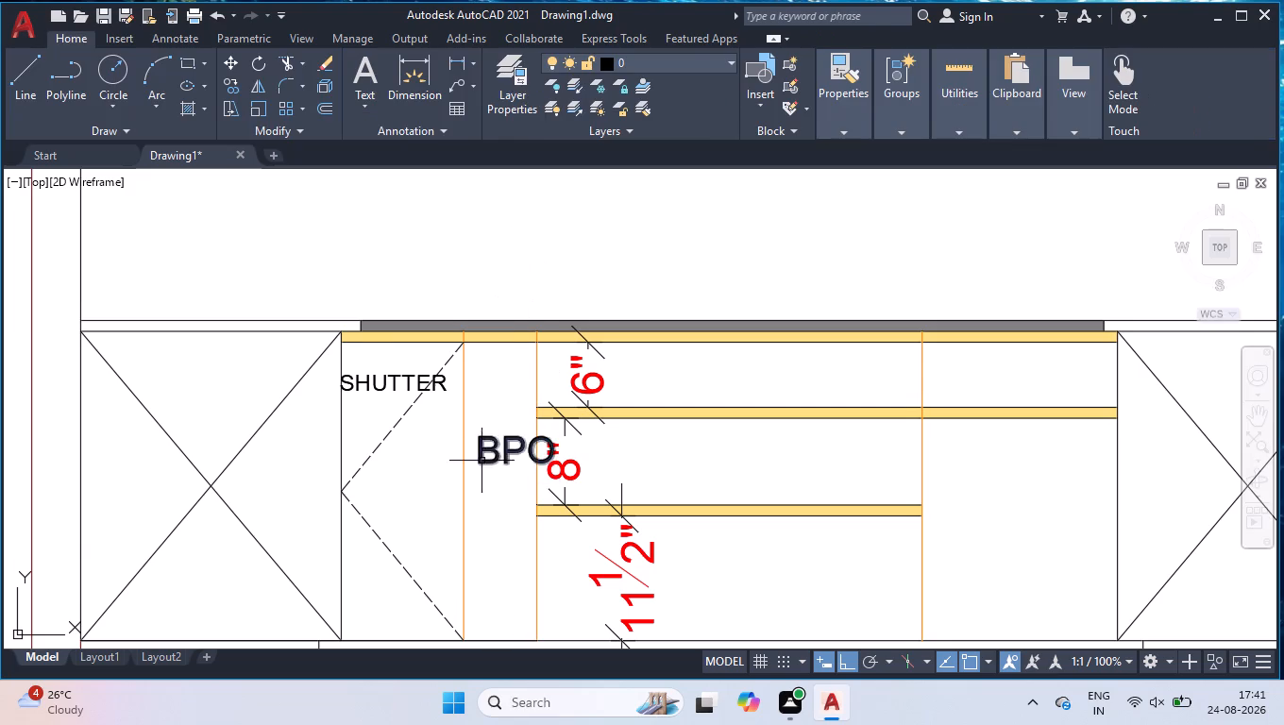
Move the BPO label so it starts at the left edge line of the narrow compartment.
left_click(482, 460)
scroll(481, 435, "up", 3)
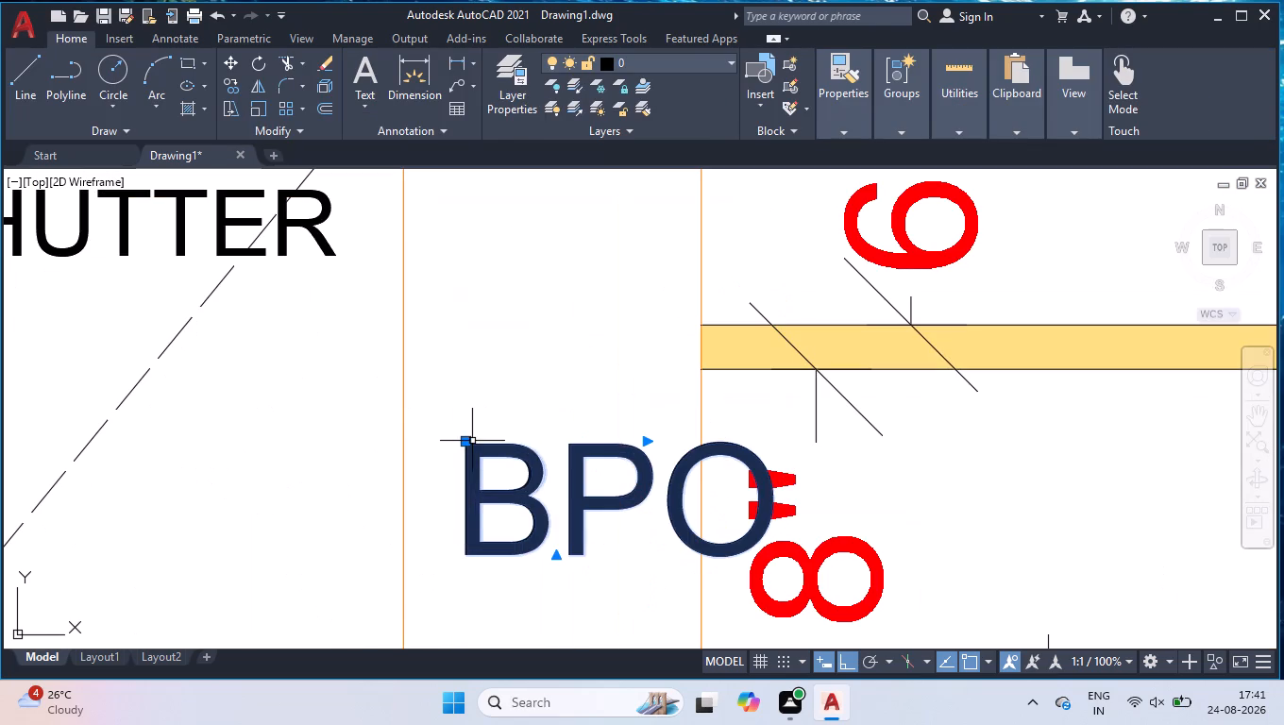
left_click(465, 439)
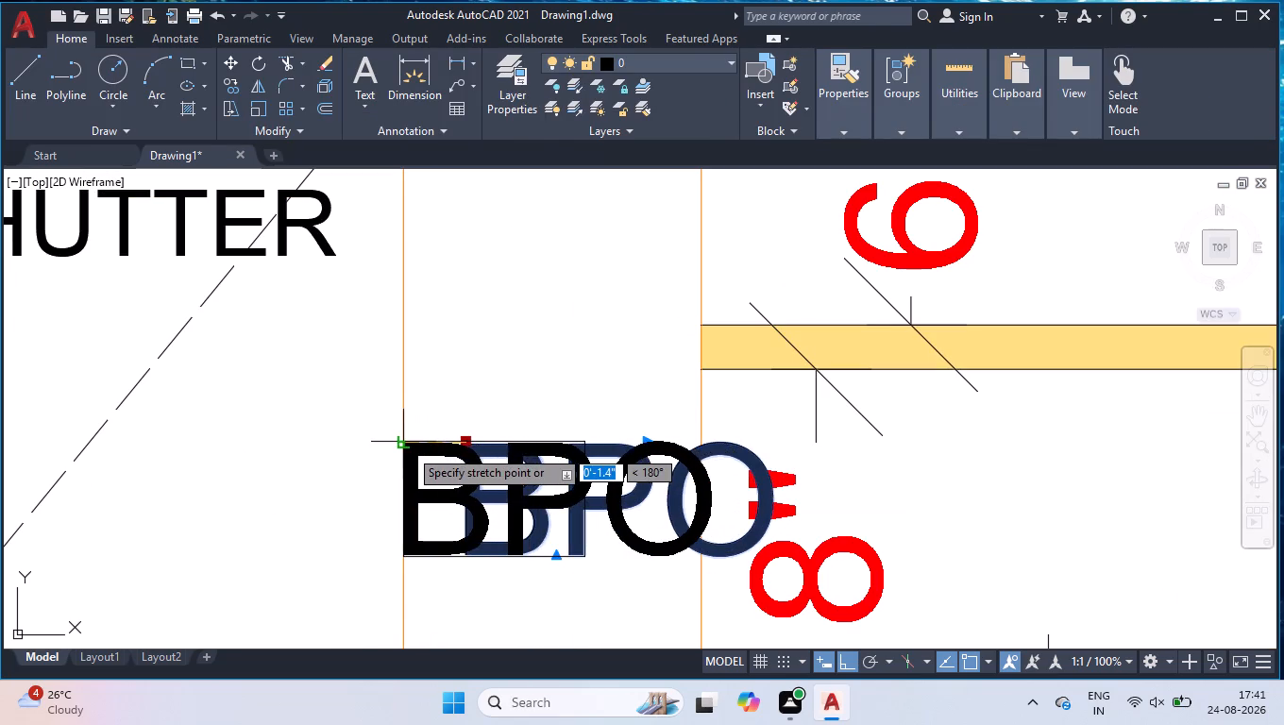
left_click(409, 448)
left_click(606, 371, "shift")
left_click(450, 607, "shift")
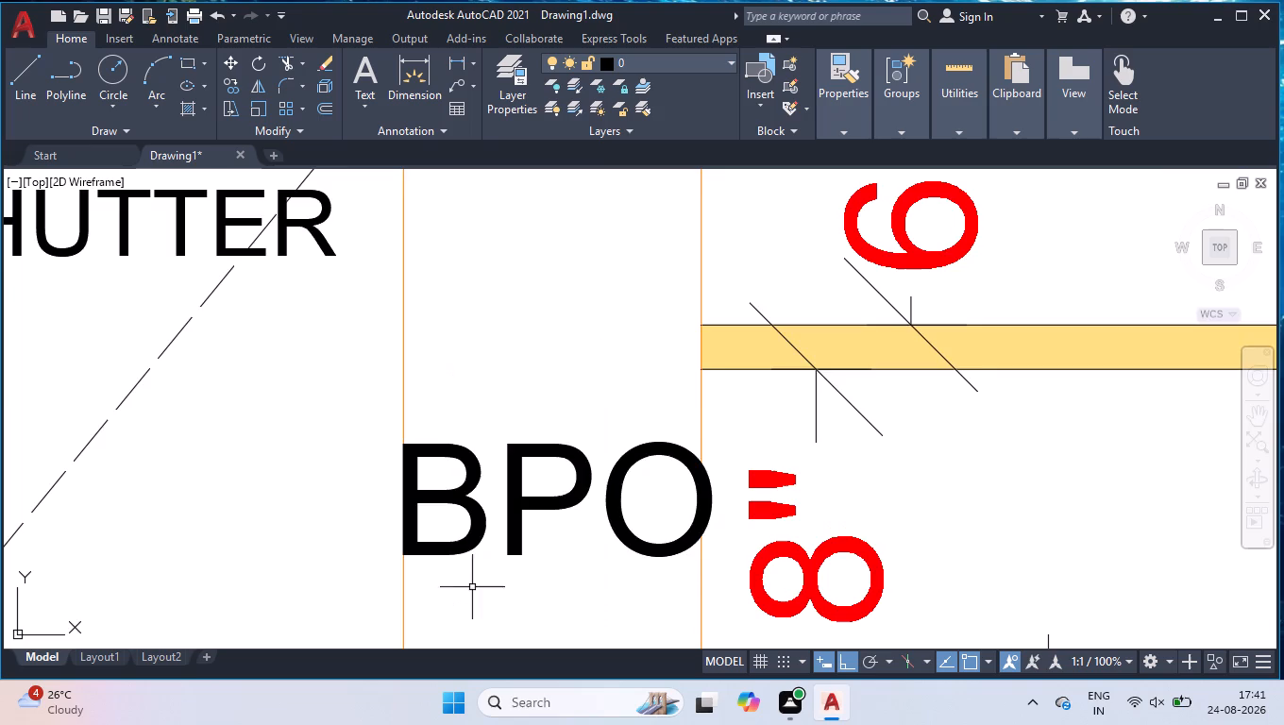
Add a multiline text label reading CUTLERY in the 6" high top drawer of the base cabinets.
scroll(600, 474, "down", 5)
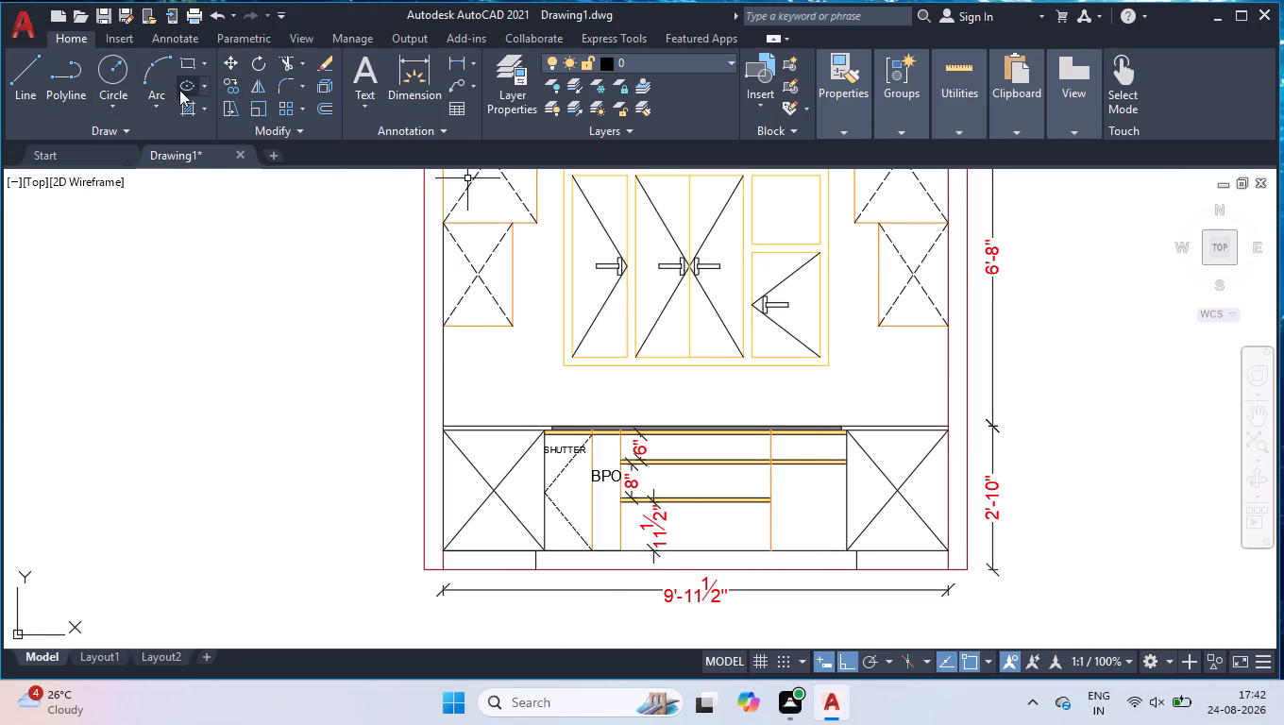
left_click(340, 64)
left_click(374, 83)
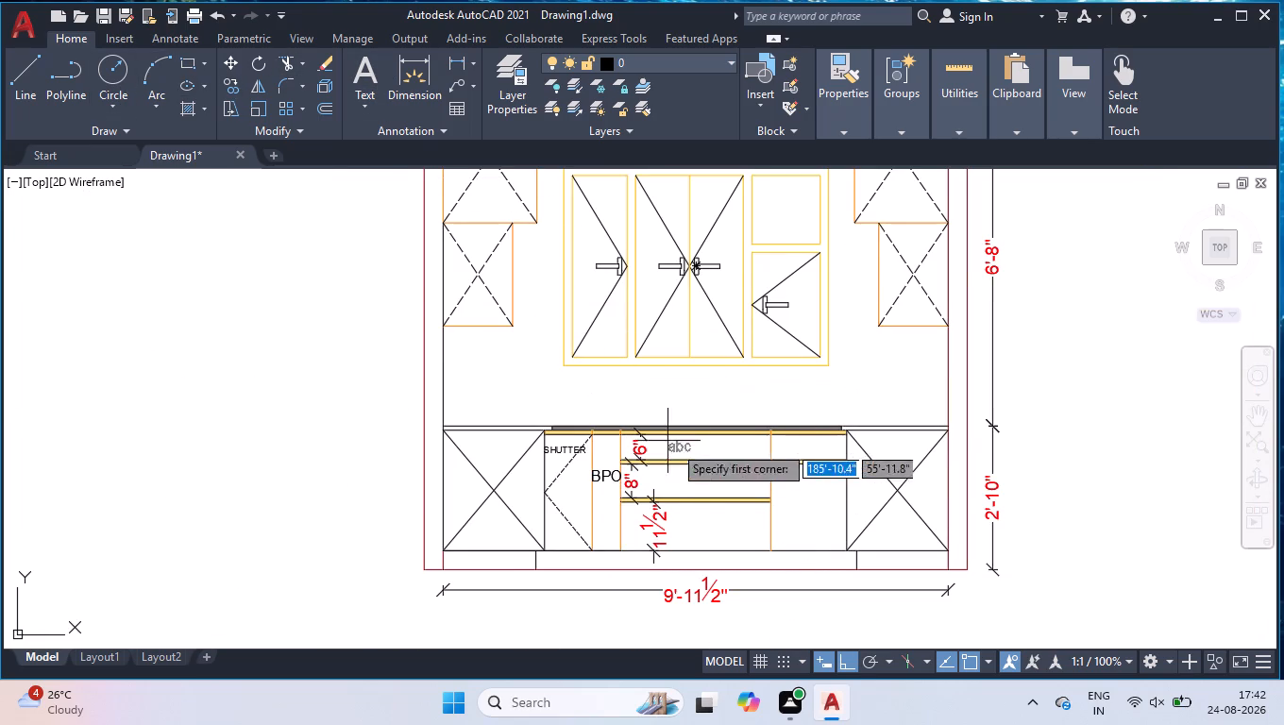
scroll(695, 448, "up", 2)
left_click(623, 429)
left_click(822, 472)
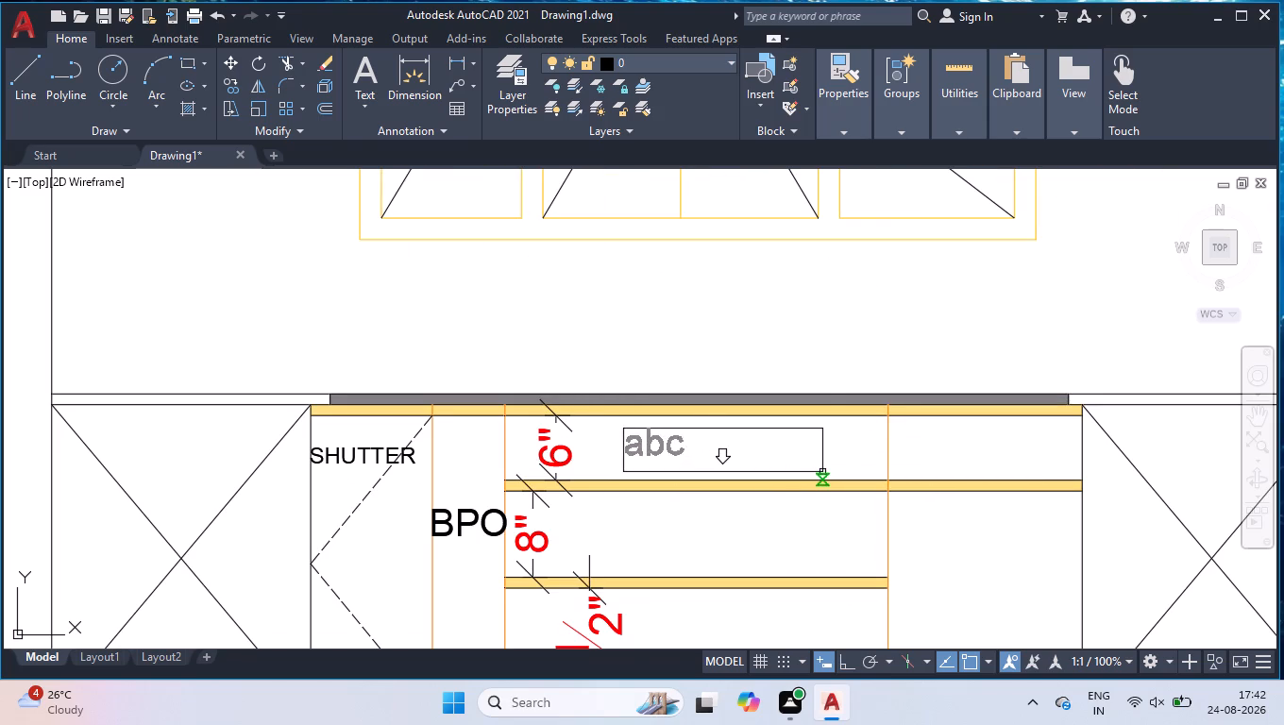
type("CUTLERY")
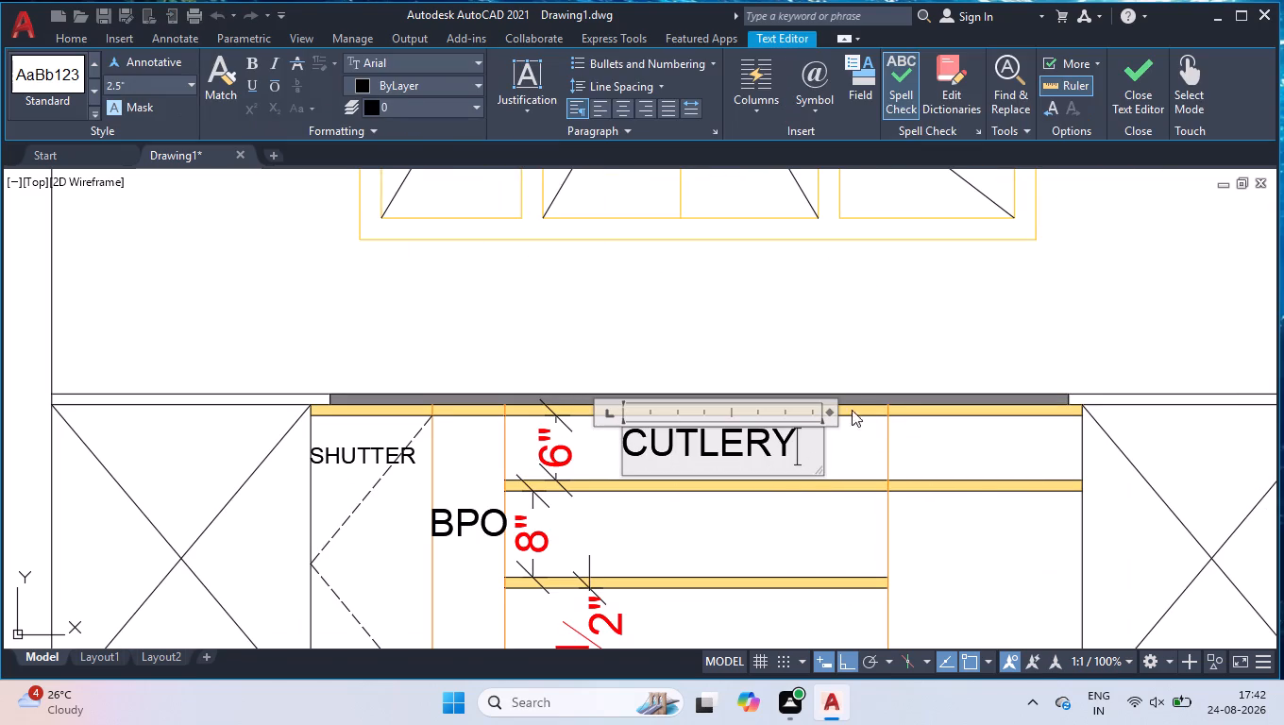
left_click(851, 347)
Add a multiline text label reading TENDOM BOX in the 8" high middle drawer.
scroll(802, 431, "down", 1)
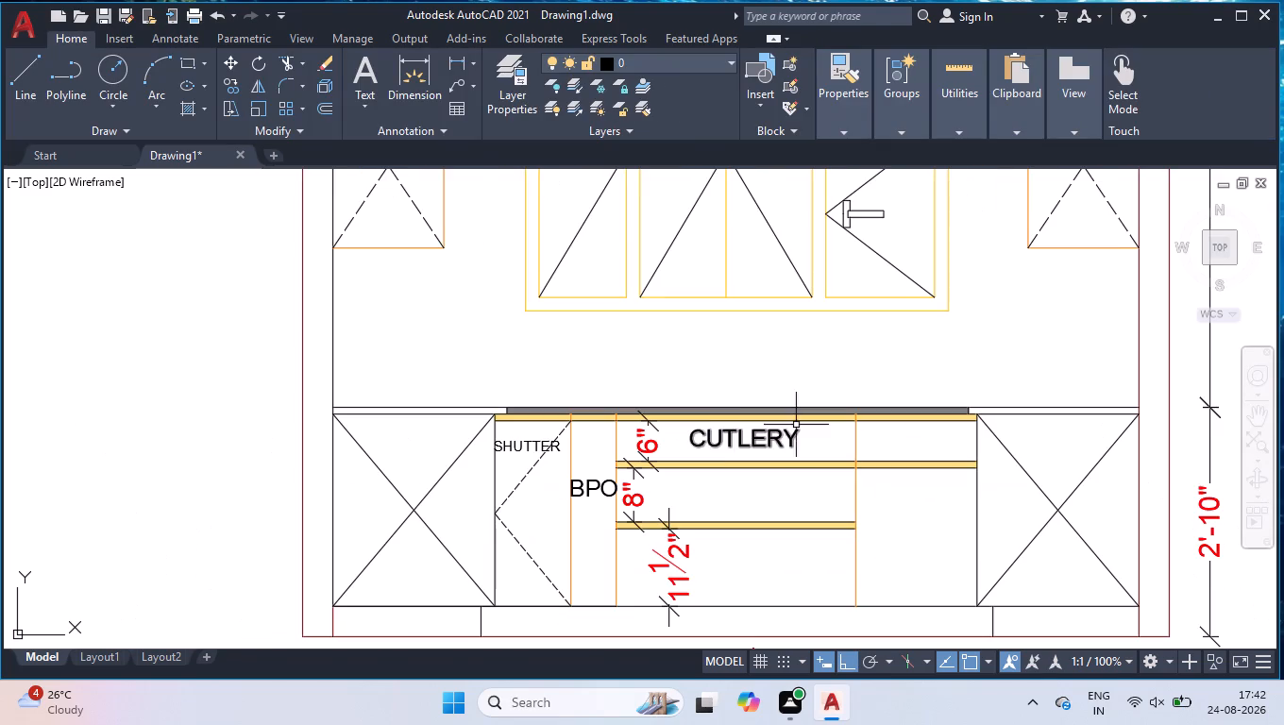
left_click(372, 65)
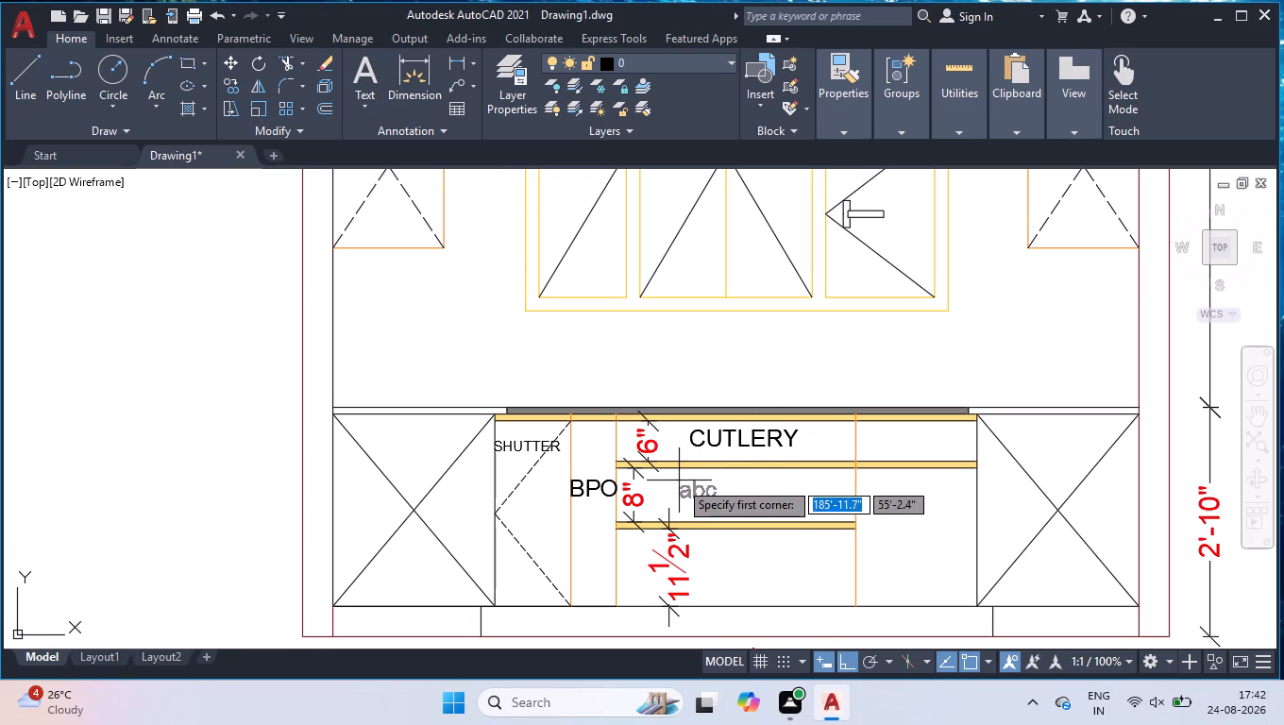
left_click(679, 481)
left_click(839, 508)
type("TENDOM BOX")
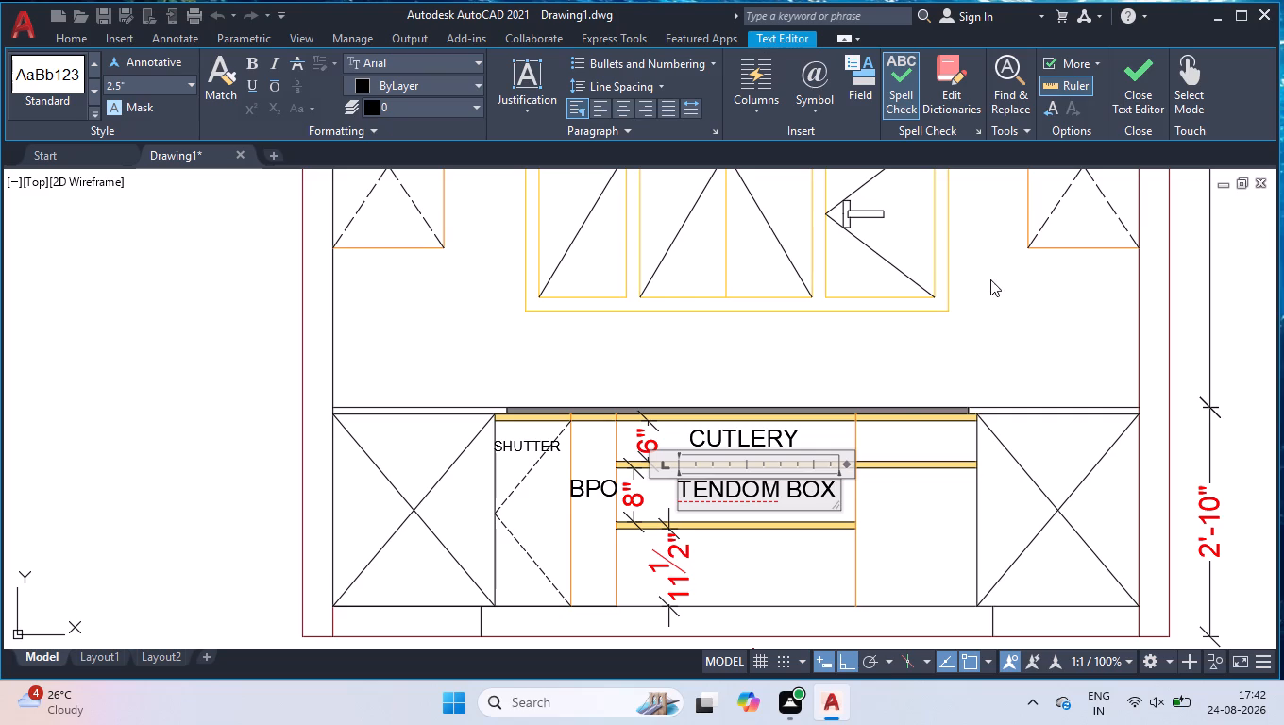
left_click(948, 342)
Copy the TENDOM BOX label into the 11 1/2" bottom drawer, the small top drawer beside CUTLERY, and the tall compartment beneath it.
left_click(721, 493)
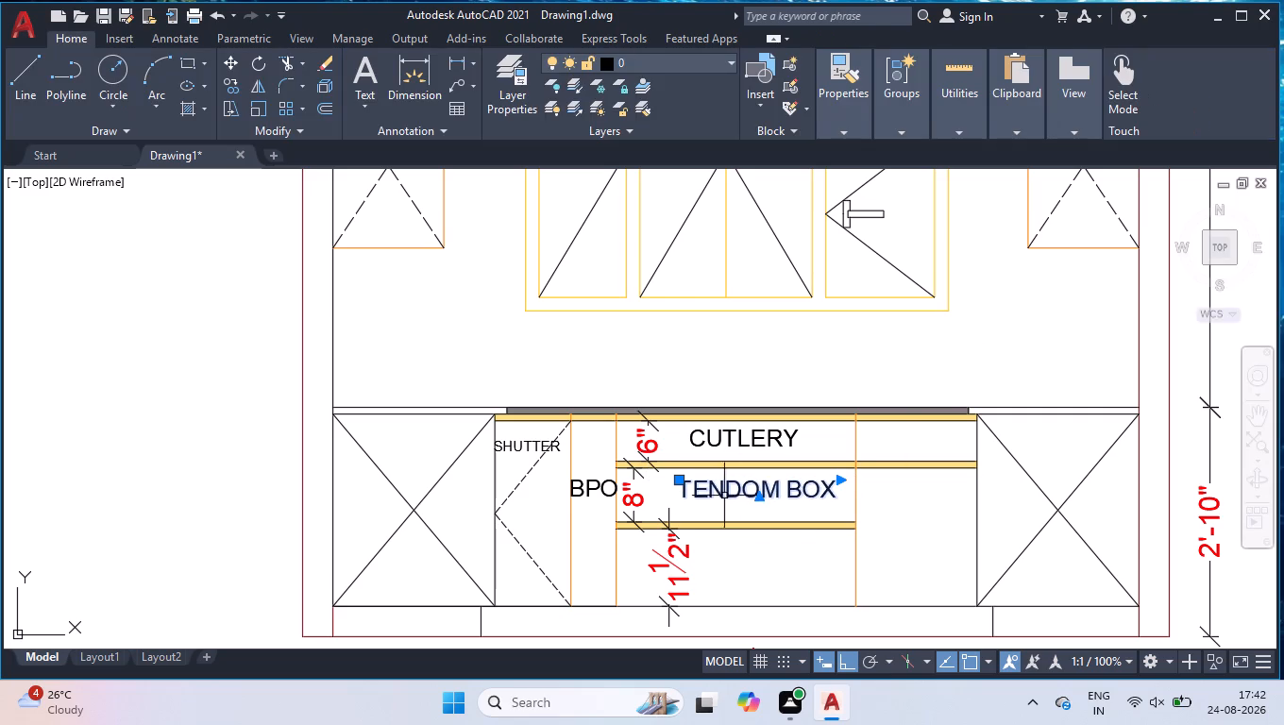
type("CO")
key("Return")
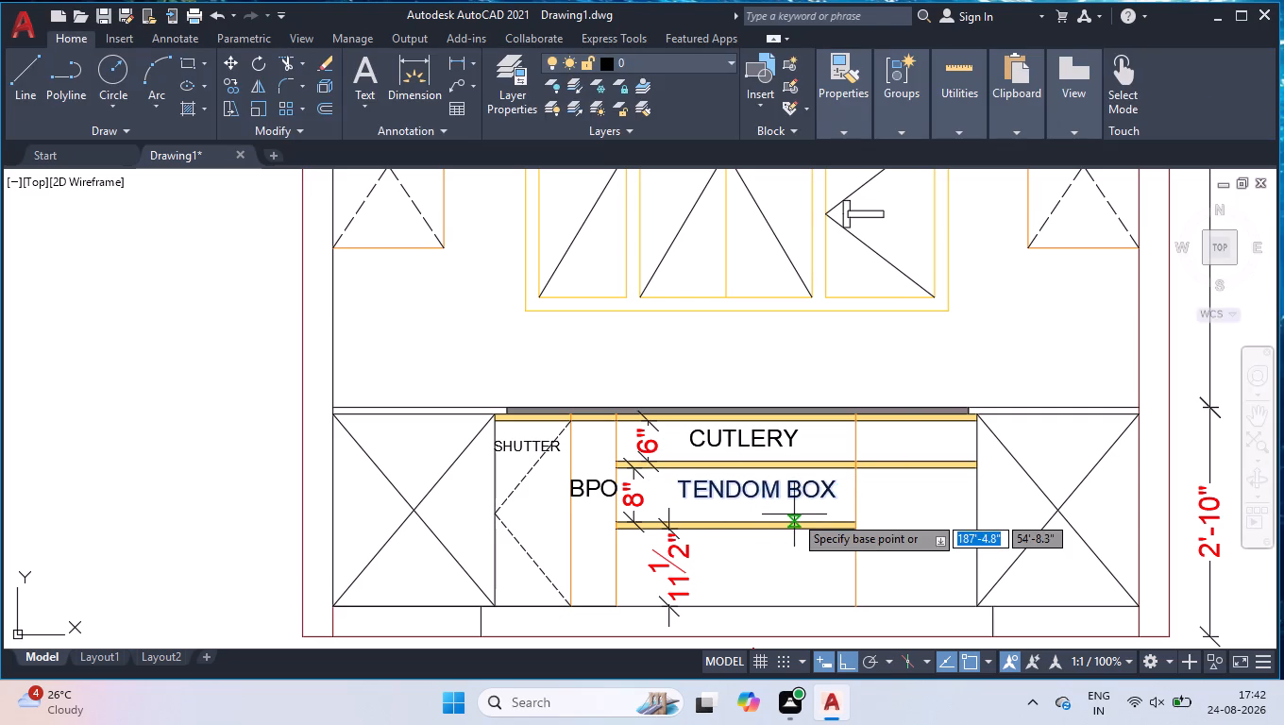
left_click(782, 490)
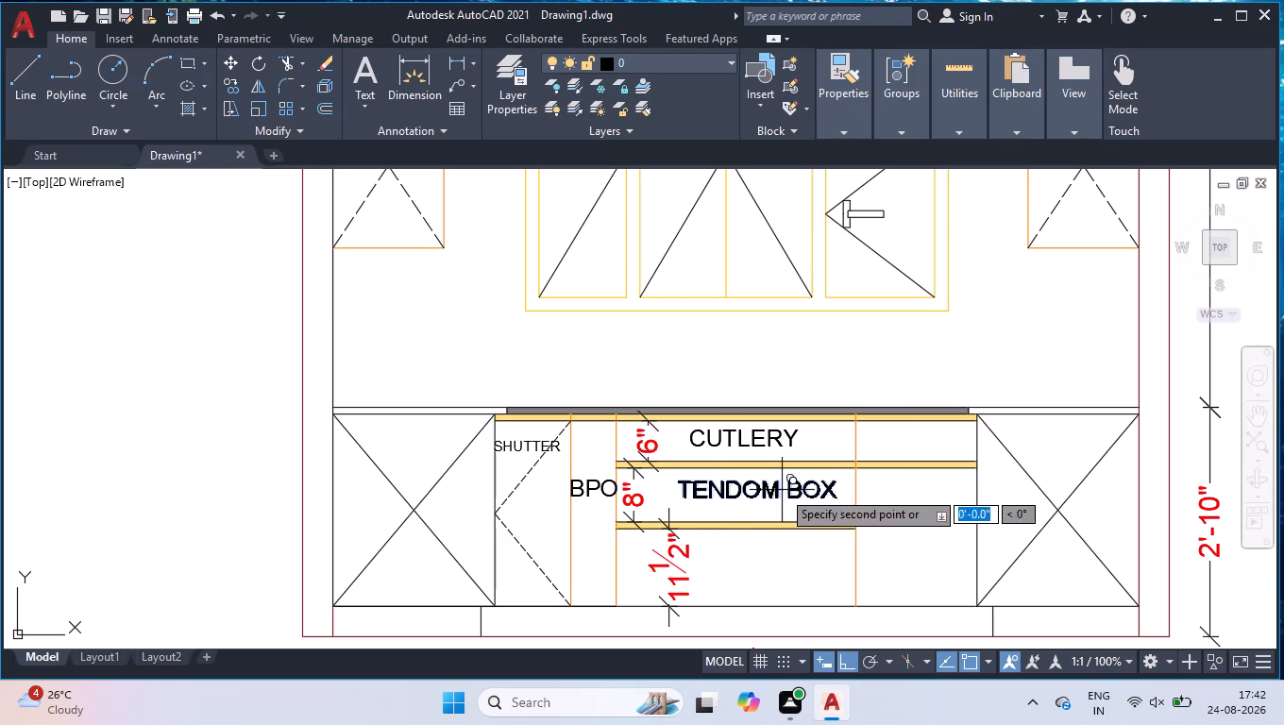
left_click(807, 579)
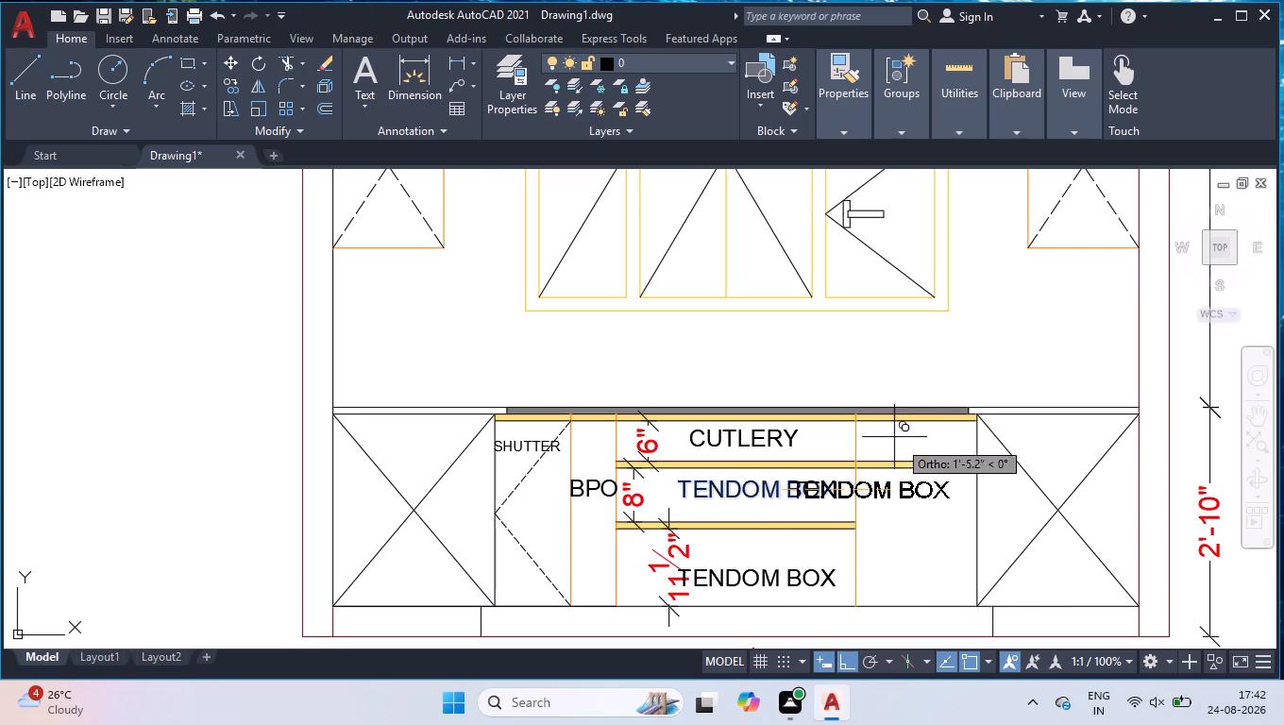
scroll(929, 461, "up", 3)
left_click(870, 666)
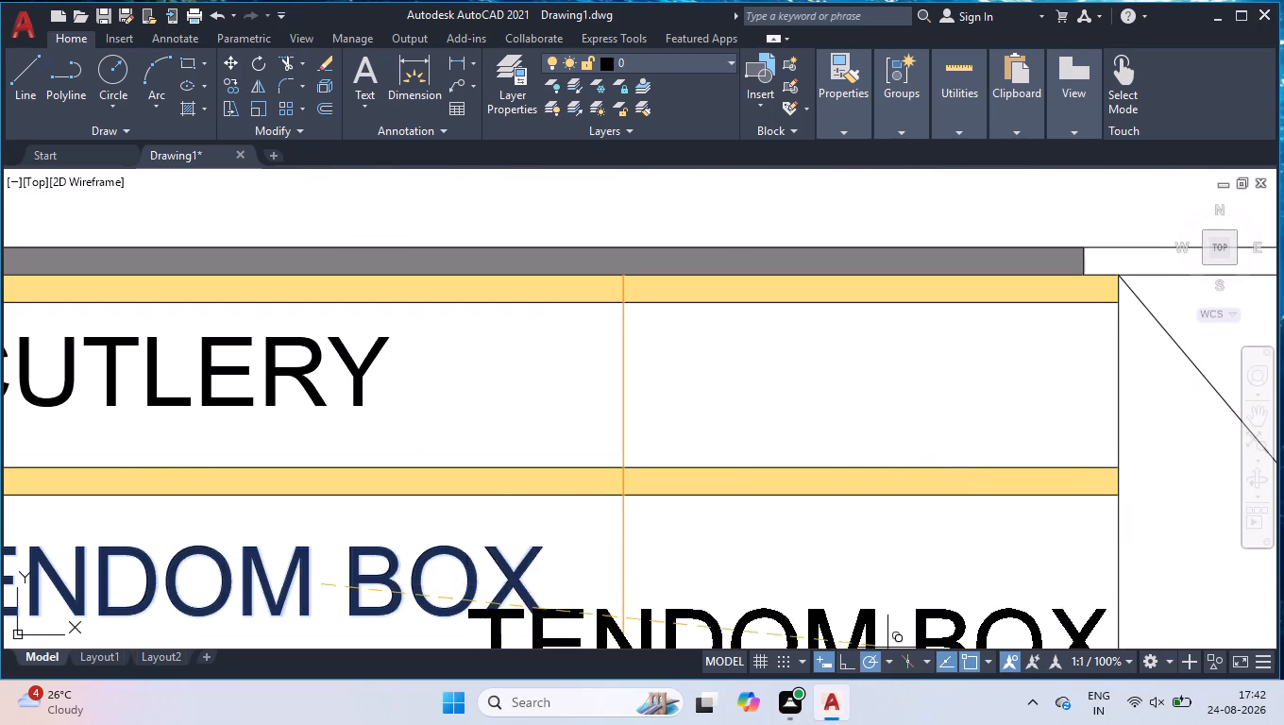
left_click(975, 390)
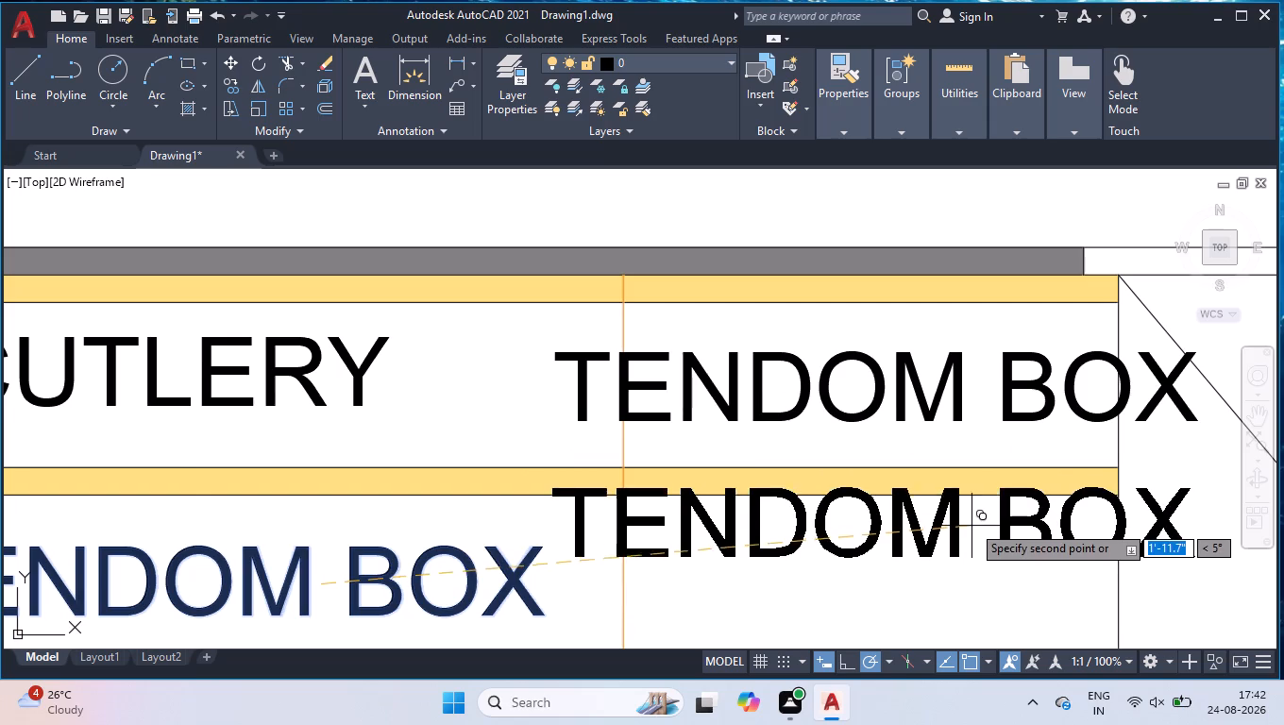
scroll(970, 520, "down", 4)
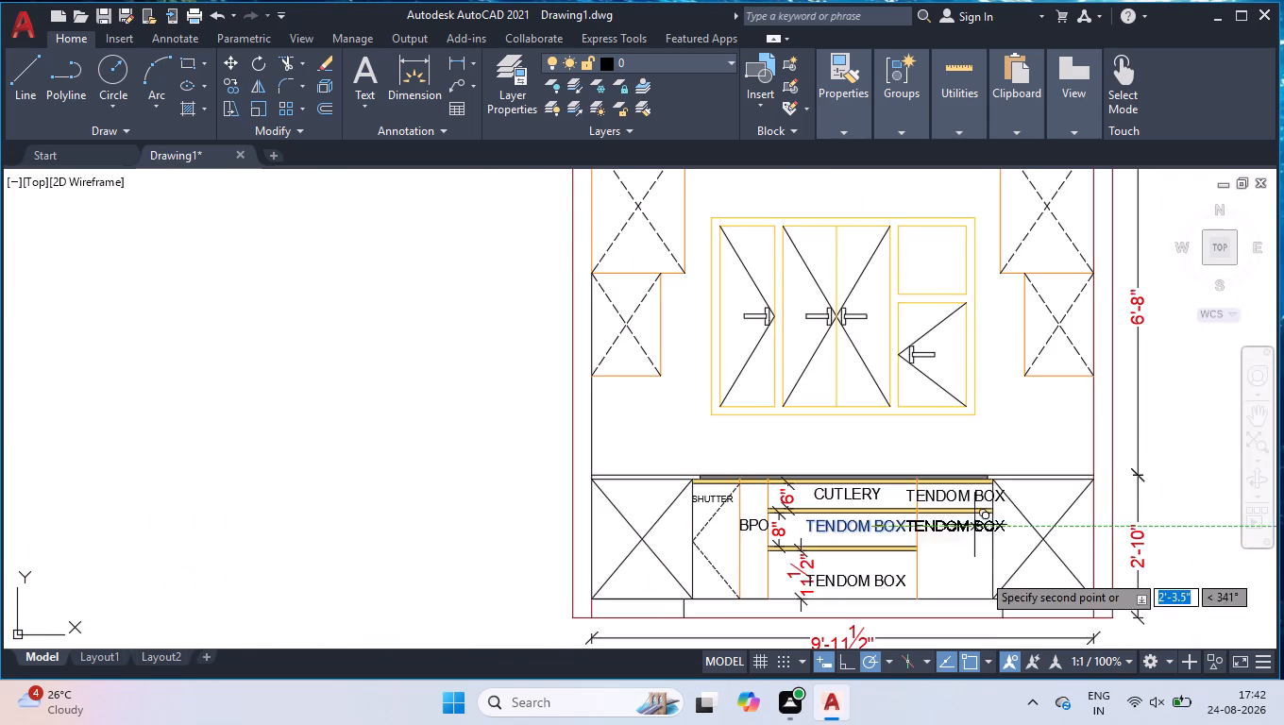
scroll(982, 592, "up", 3)
left_click(954, 430)
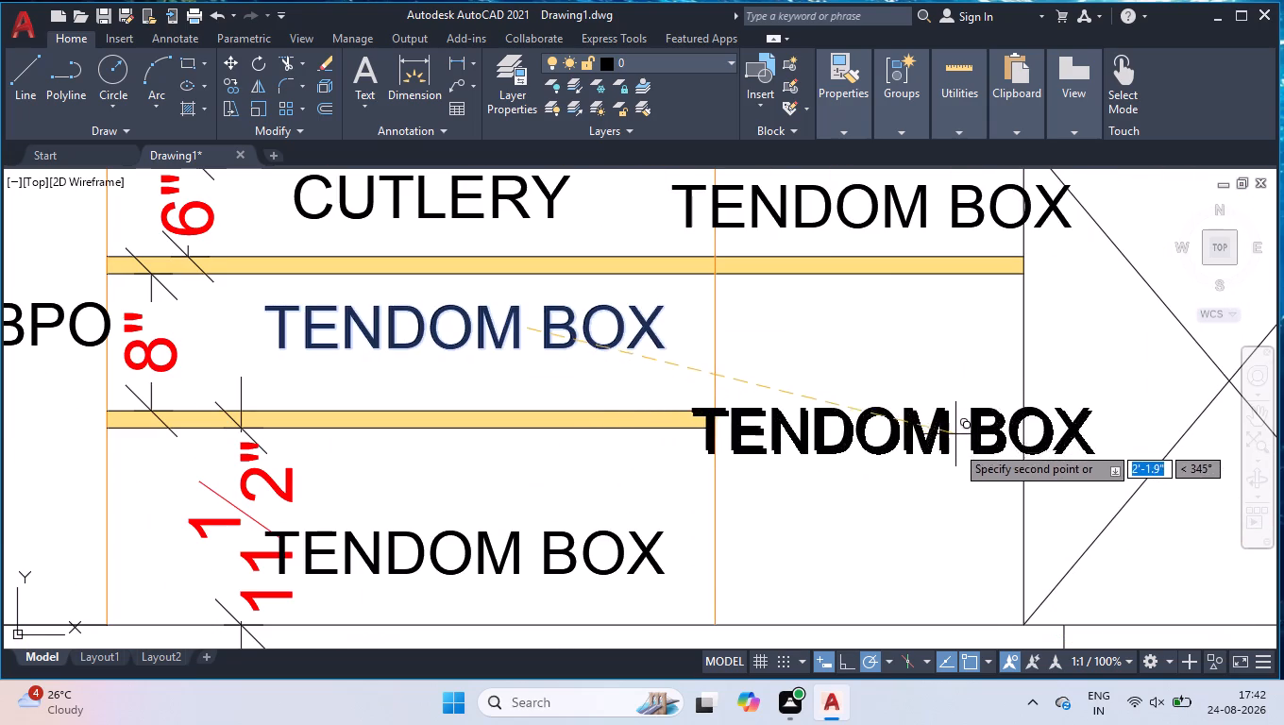
key("Return")
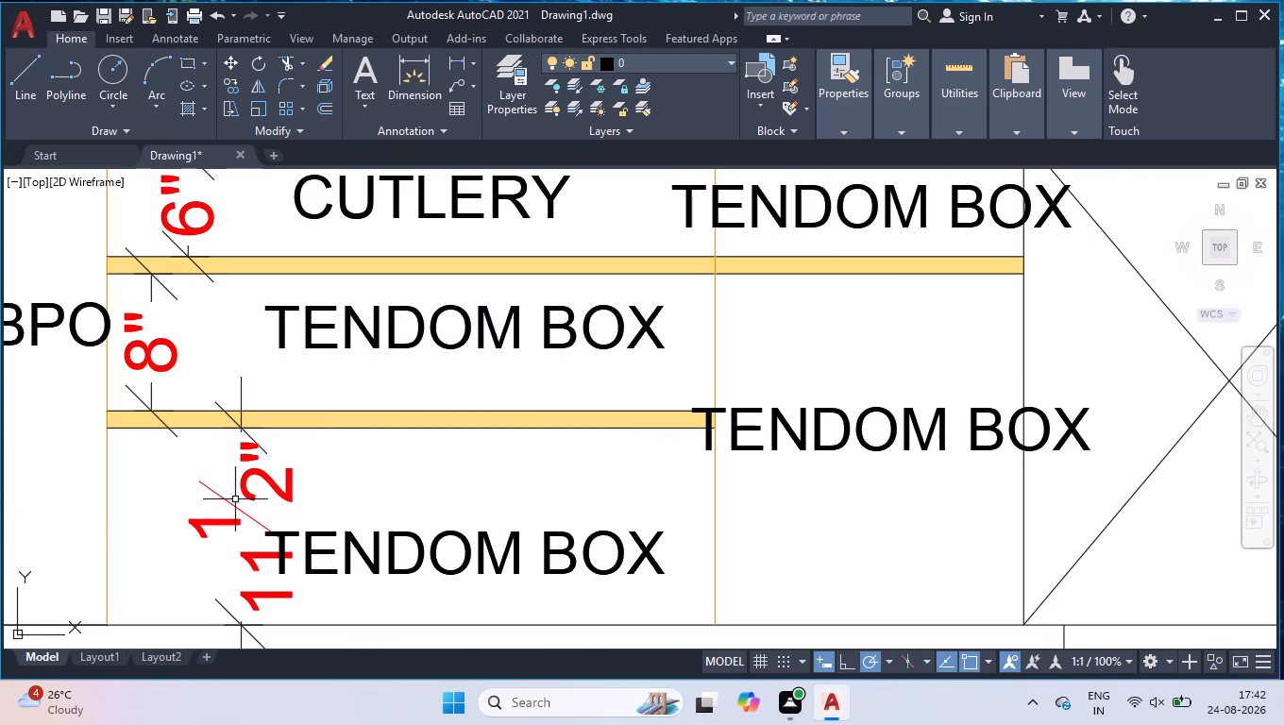
Move the 11 1/2" dimension of the bottom drawer sideways, in line with the 8" dimension above it.
left_click(230, 511)
left_click(148, 535)
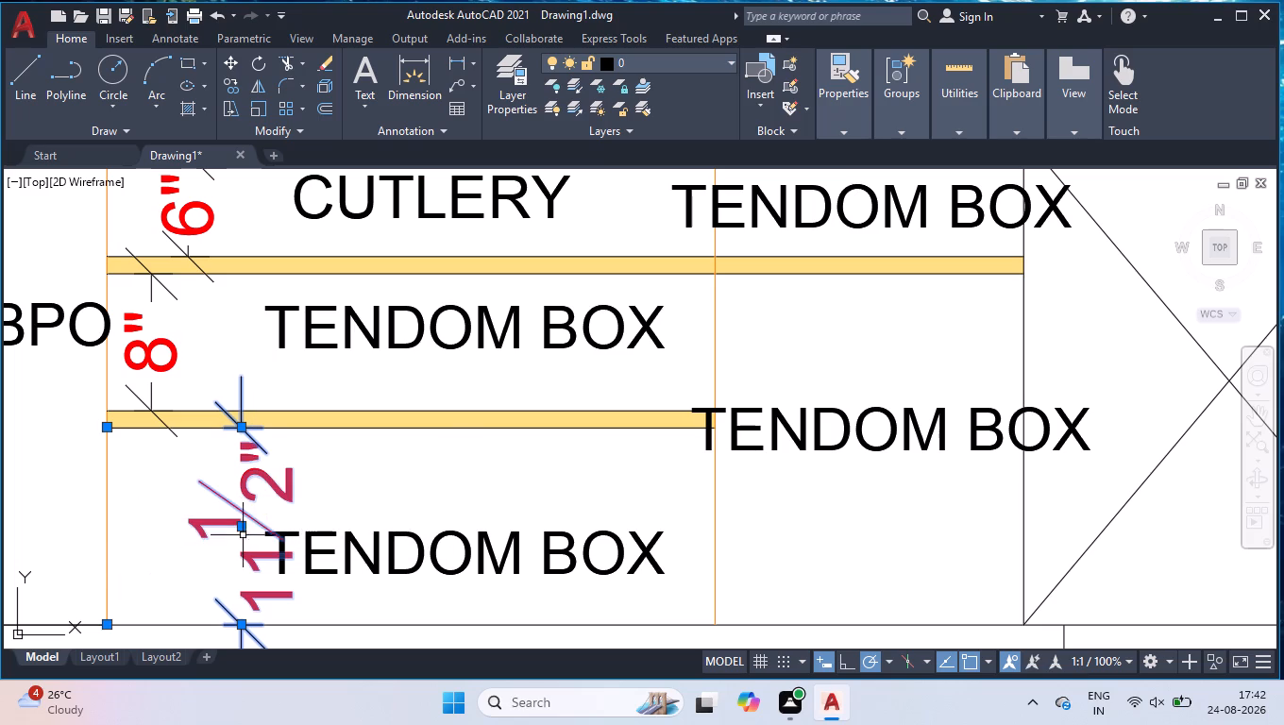
left_click(243, 524)
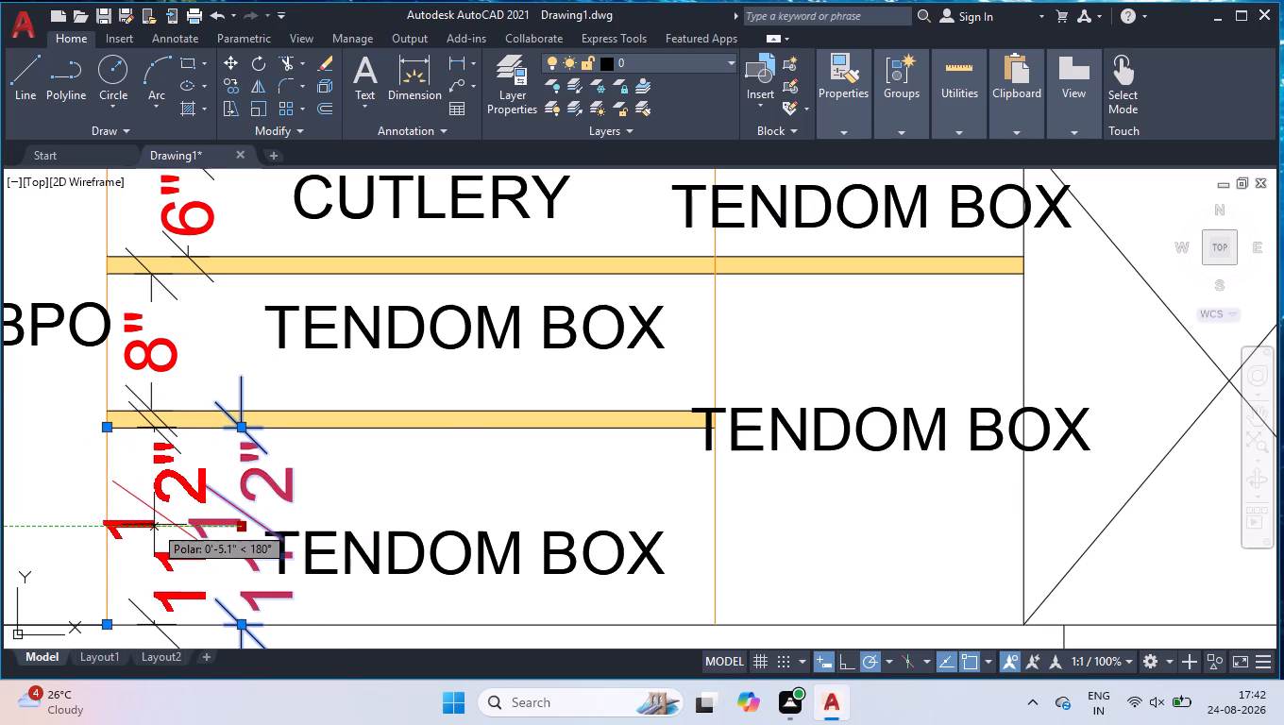
left_click(154, 521)
left_click_drag(266, 482, 254, 487, "shift")
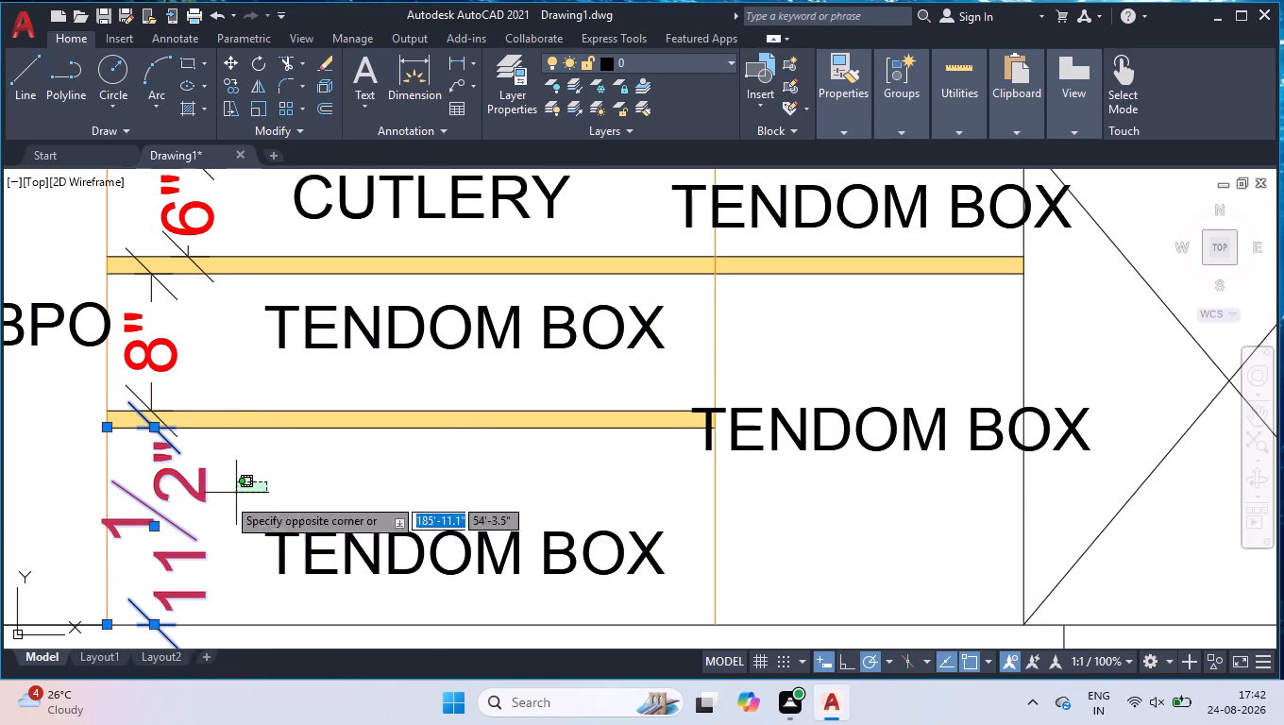
left_click(109, 523, "shift")
Change the TENDOM BOX copy in the tall compartment to a centred two-line label reading GRAIN TROLLEY.
scroll(204, 547, "down", 1)
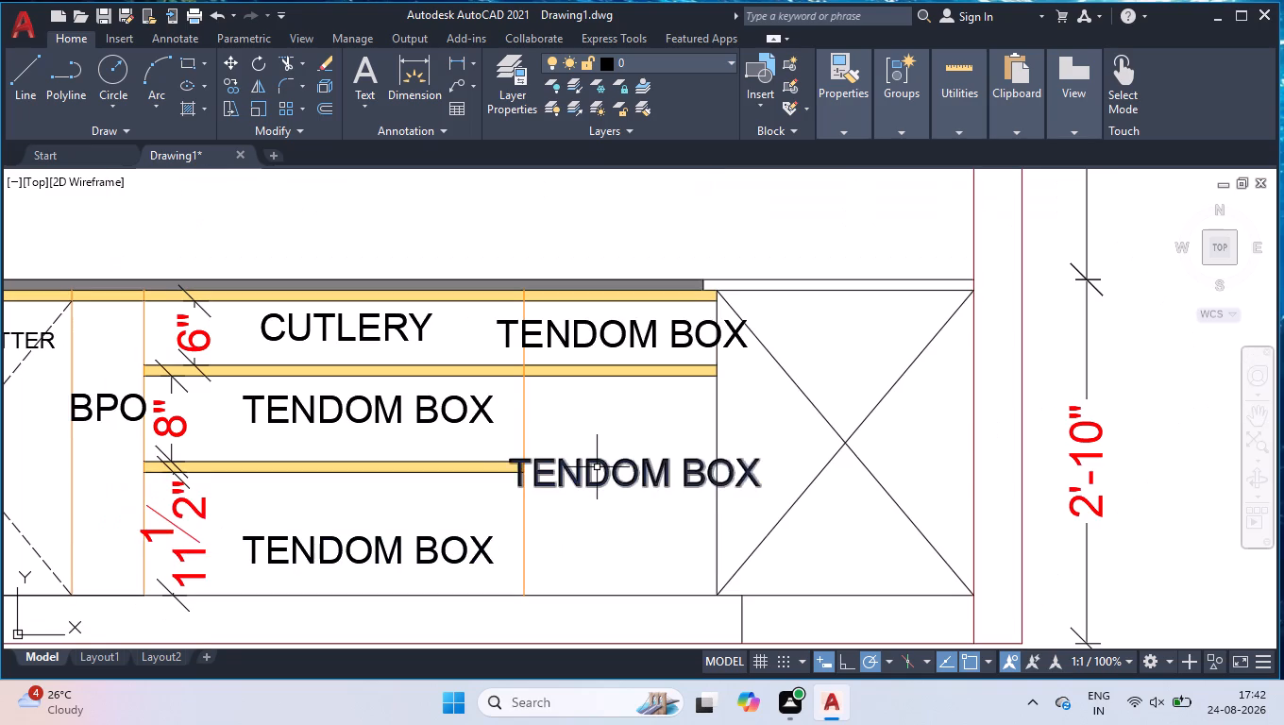
double_click(597, 467)
double_click(584, 472)
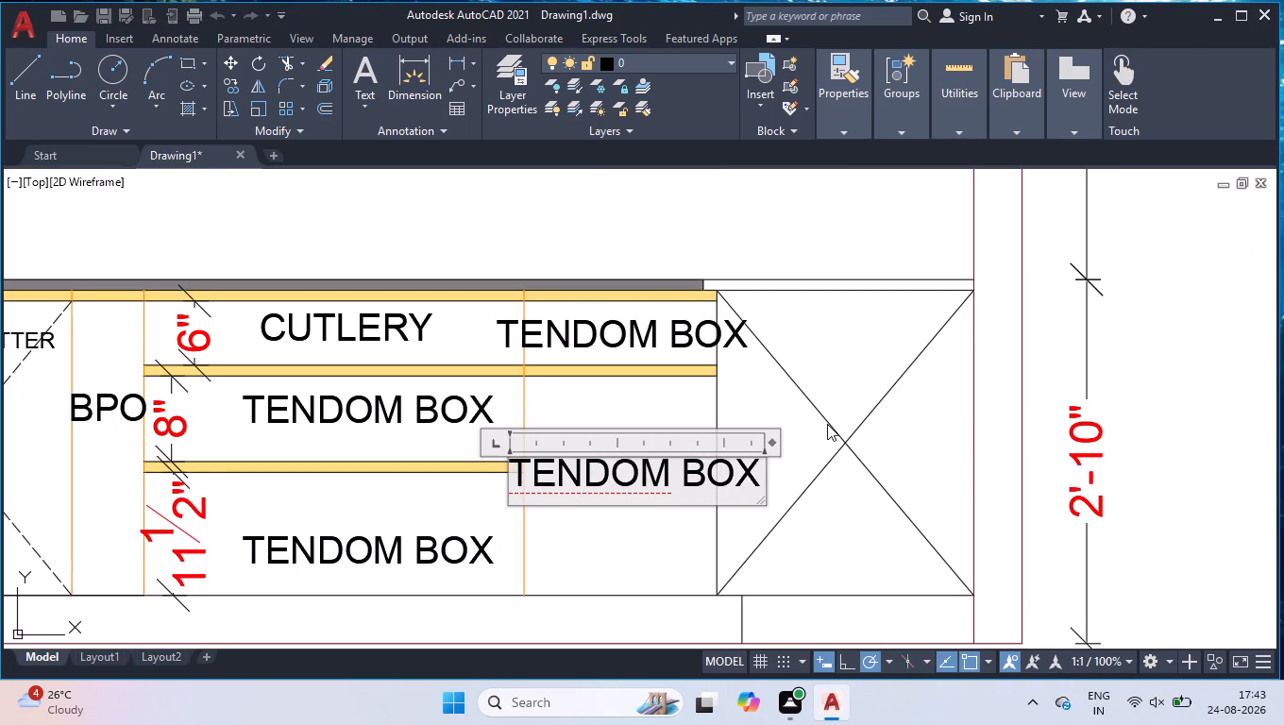
left_click_drag(757, 479, 478, 498)
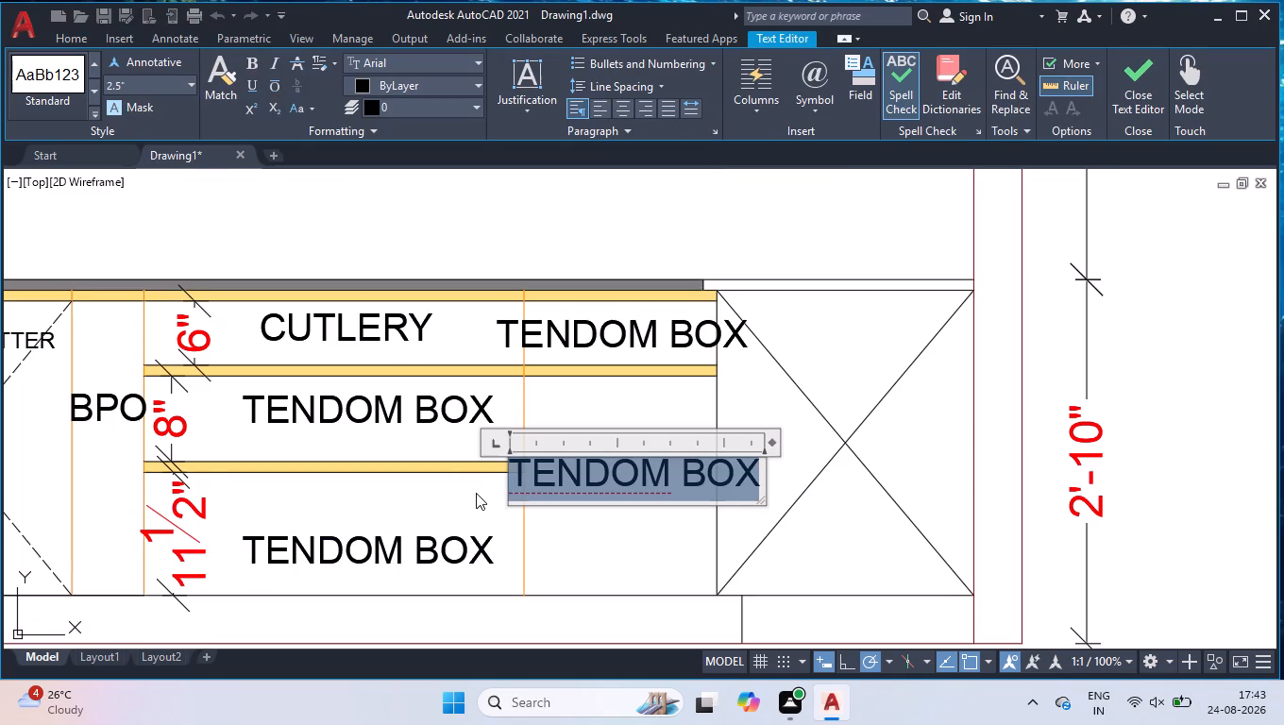
type("GRAIN")
key("Return")
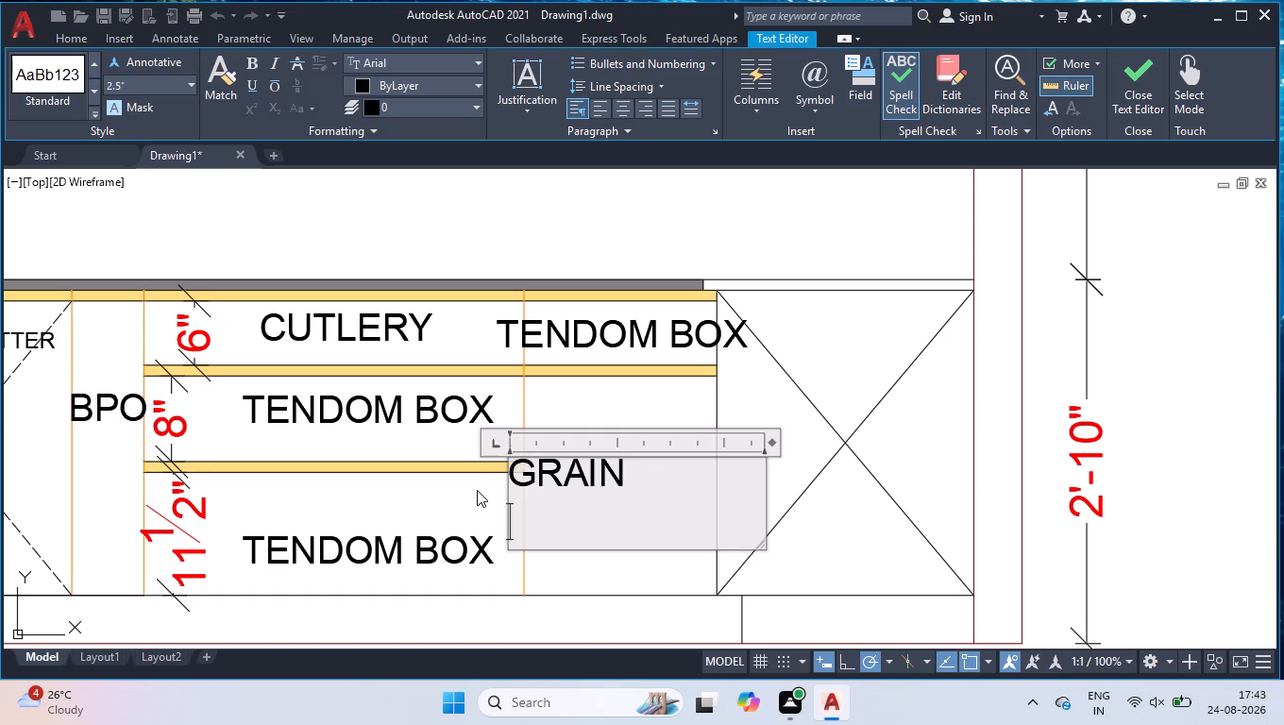
left_click_drag(692, 486, 458, 438)
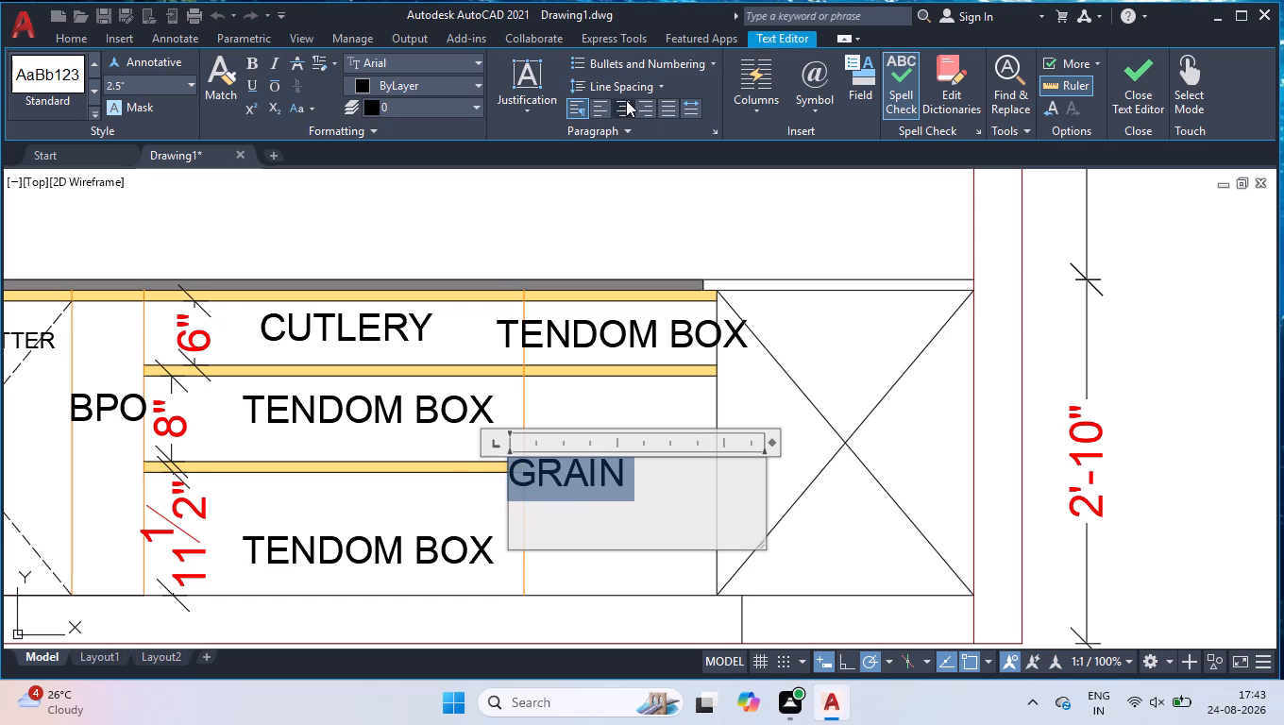
left_click(626, 100)
left_click(714, 489)
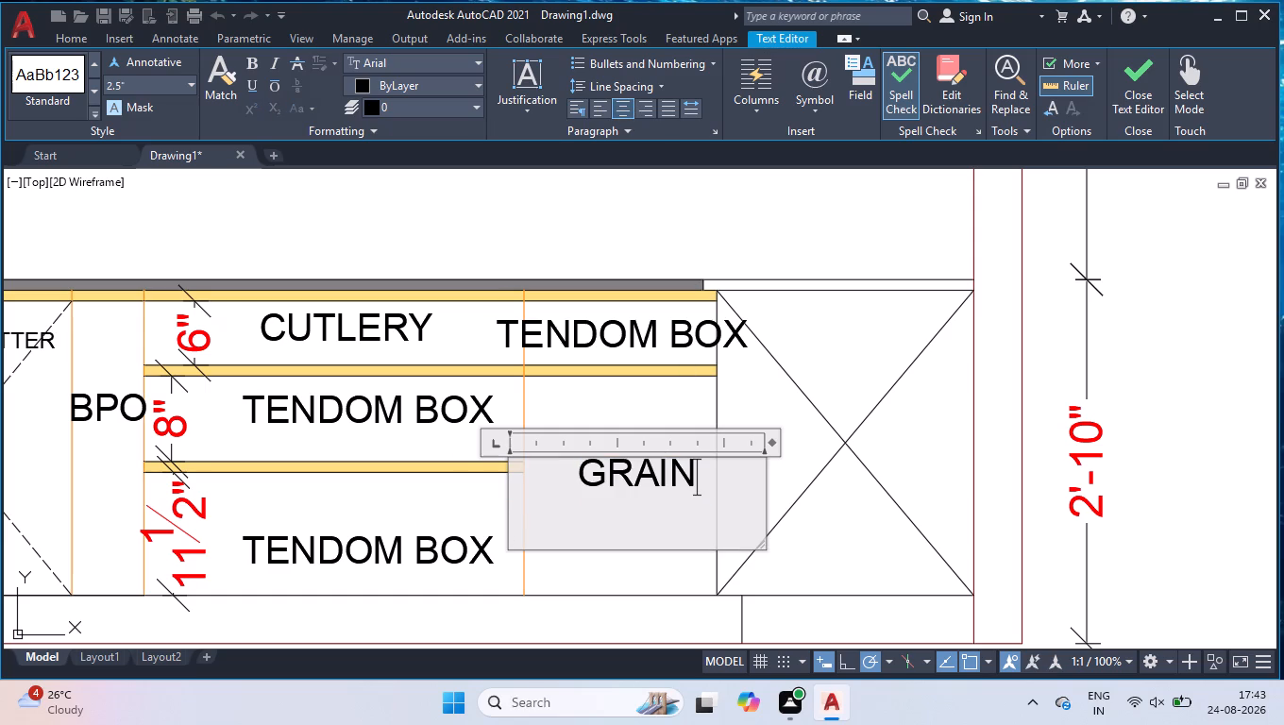
key("Return")
type("TROLLEY")
left_click(828, 354)
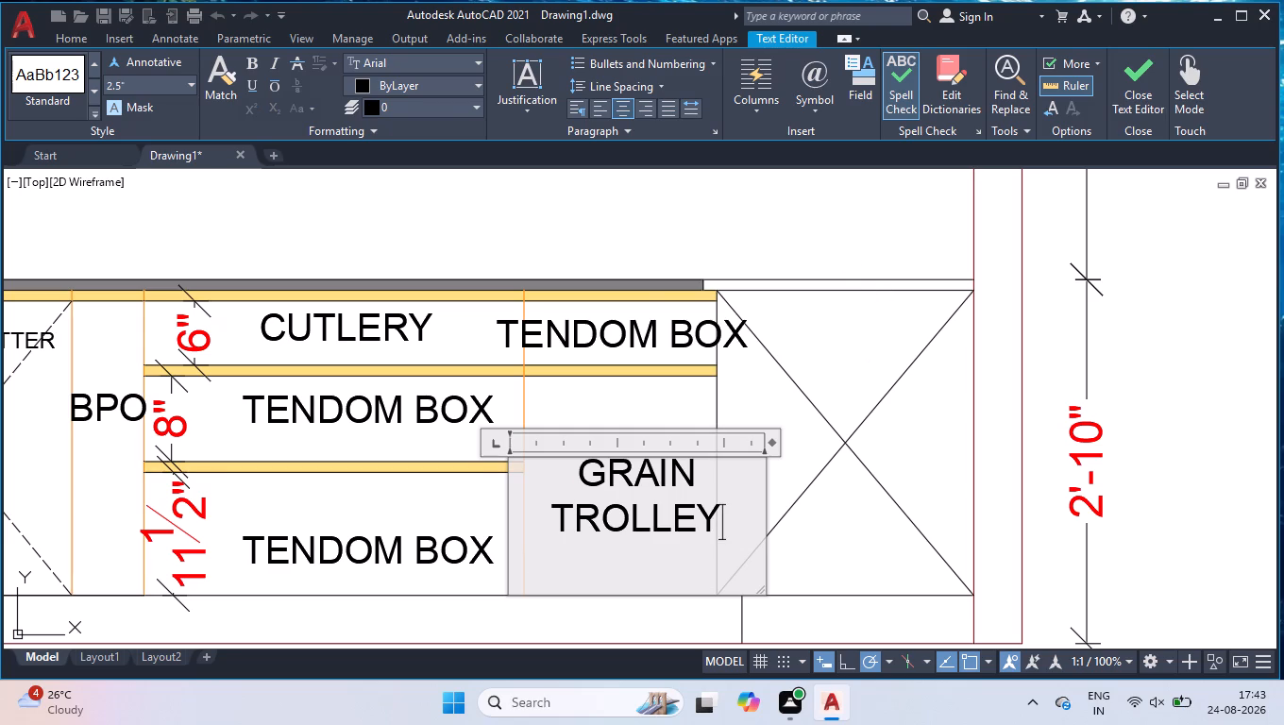
Set the text height of the TENDOM BOX label in the small top drawer beside CUTLERY to 1.5".
double_click(643, 328)
double_click(624, 341)
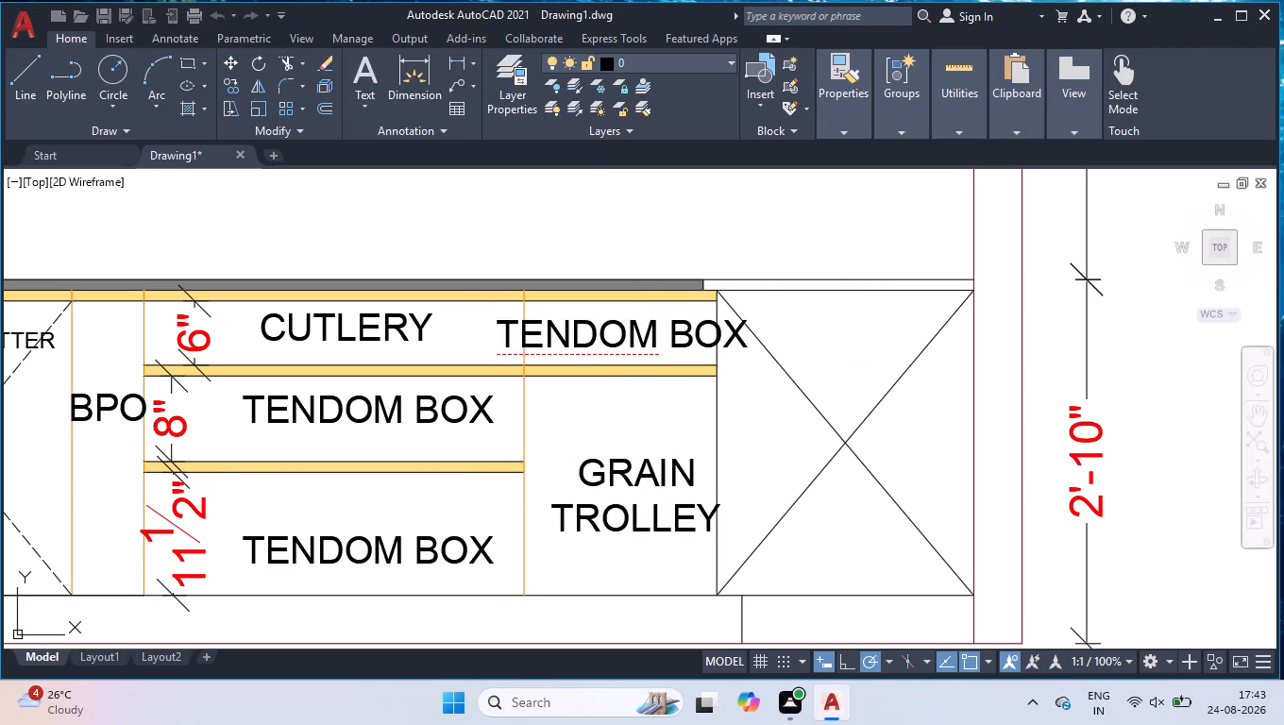
left_click_drag(746, 343, 500, 346)
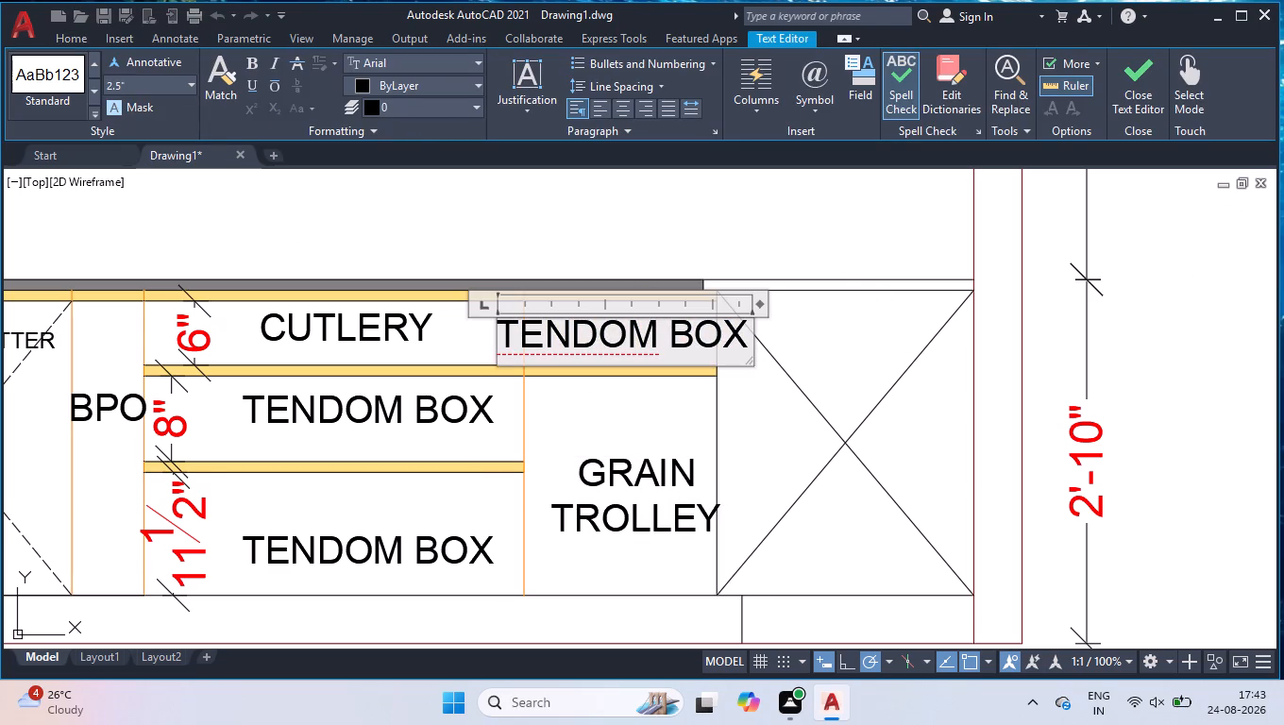
left_click_drag(500, 346, 498, 345)
left_click(164, 84)
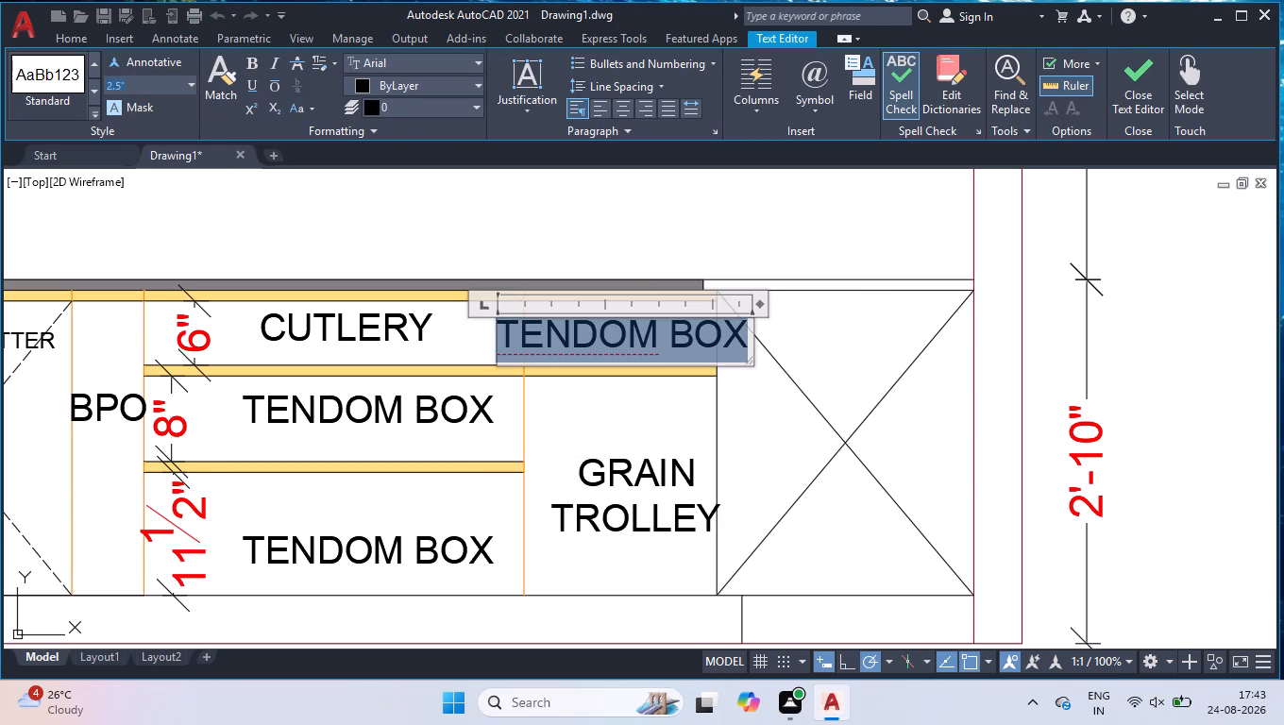
key("1")
type(".5")
key("Return")
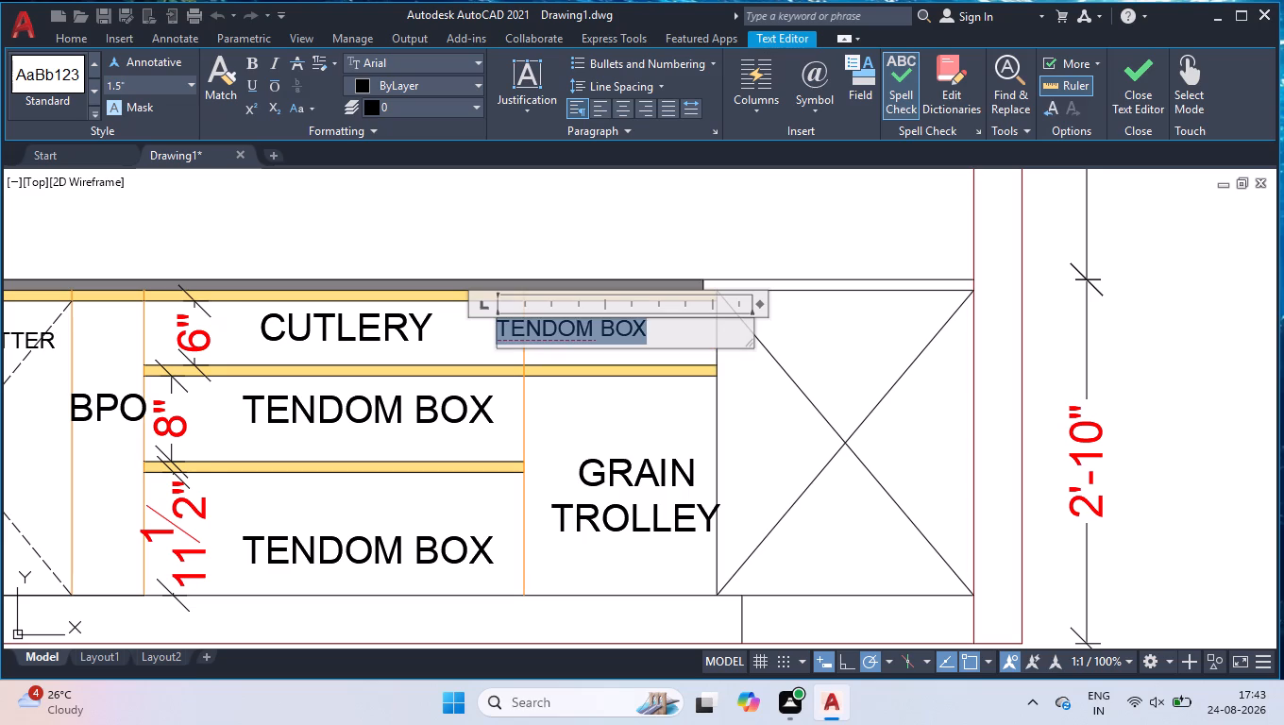
left_click(400, 226)
Shift the smaller TENDOM BOX label inside its drawer and narrow its text frame to the drawer's outer edge.
left_click(575, 323)
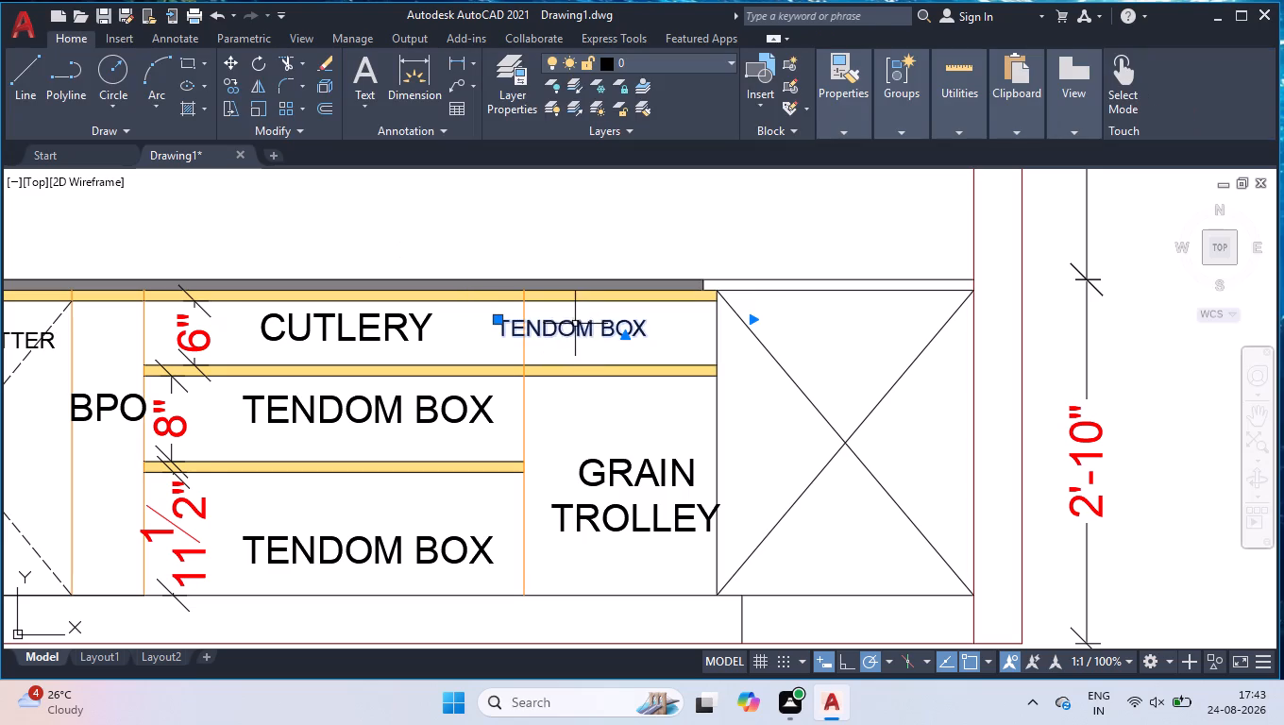
left_click(495, 315)
left_click(549, 329)
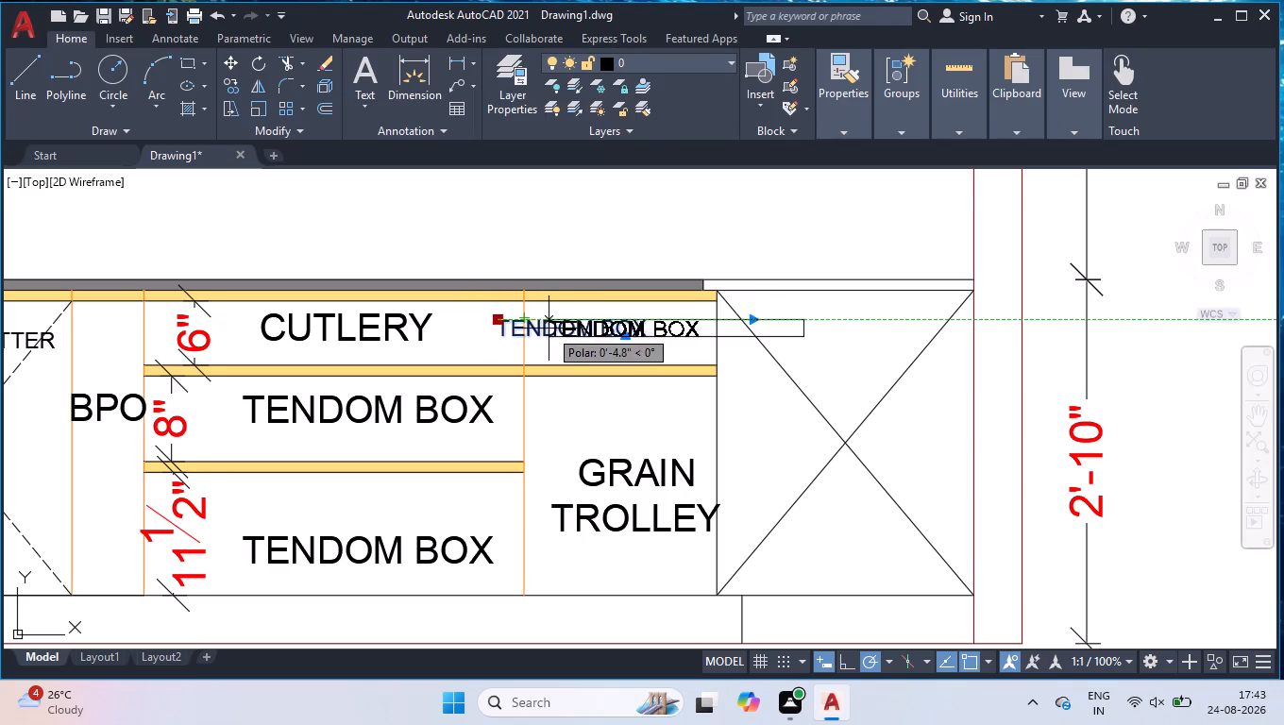
left_click_drag(802, 318, 794, 318)
left_click(716, 320)
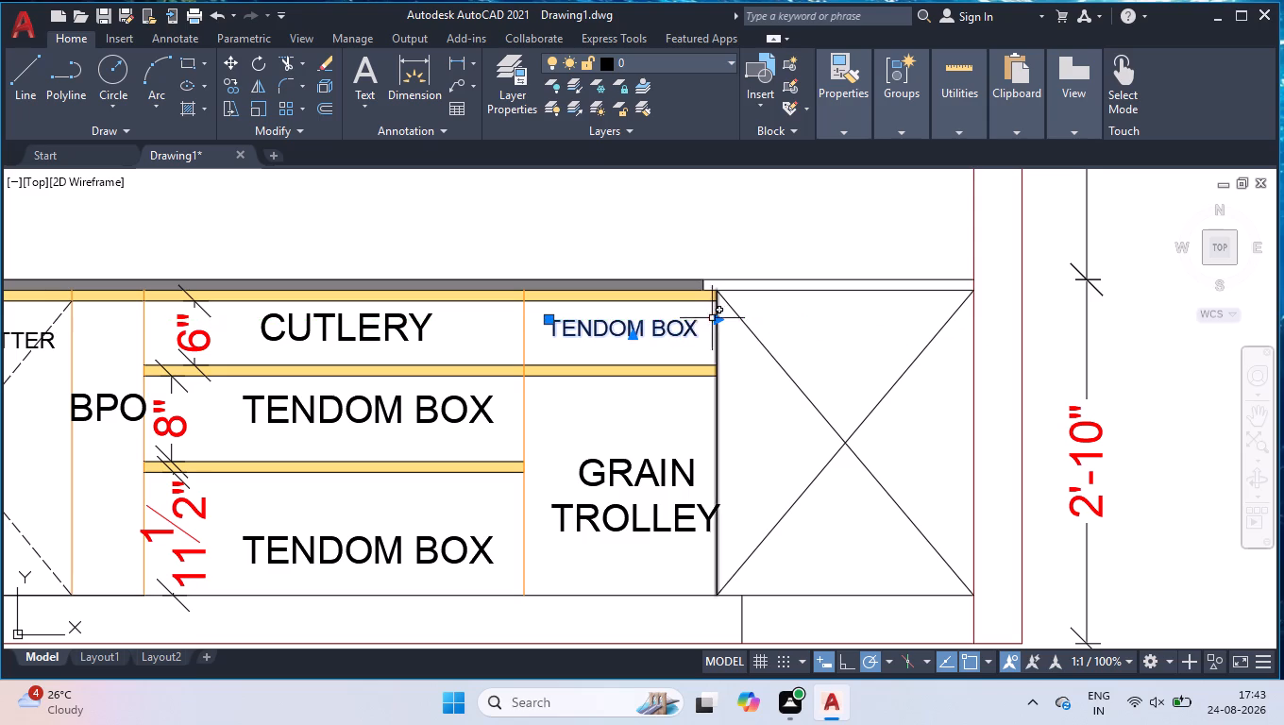
left_click(696, 312, "shift")
left_click(634, 352, "shift")
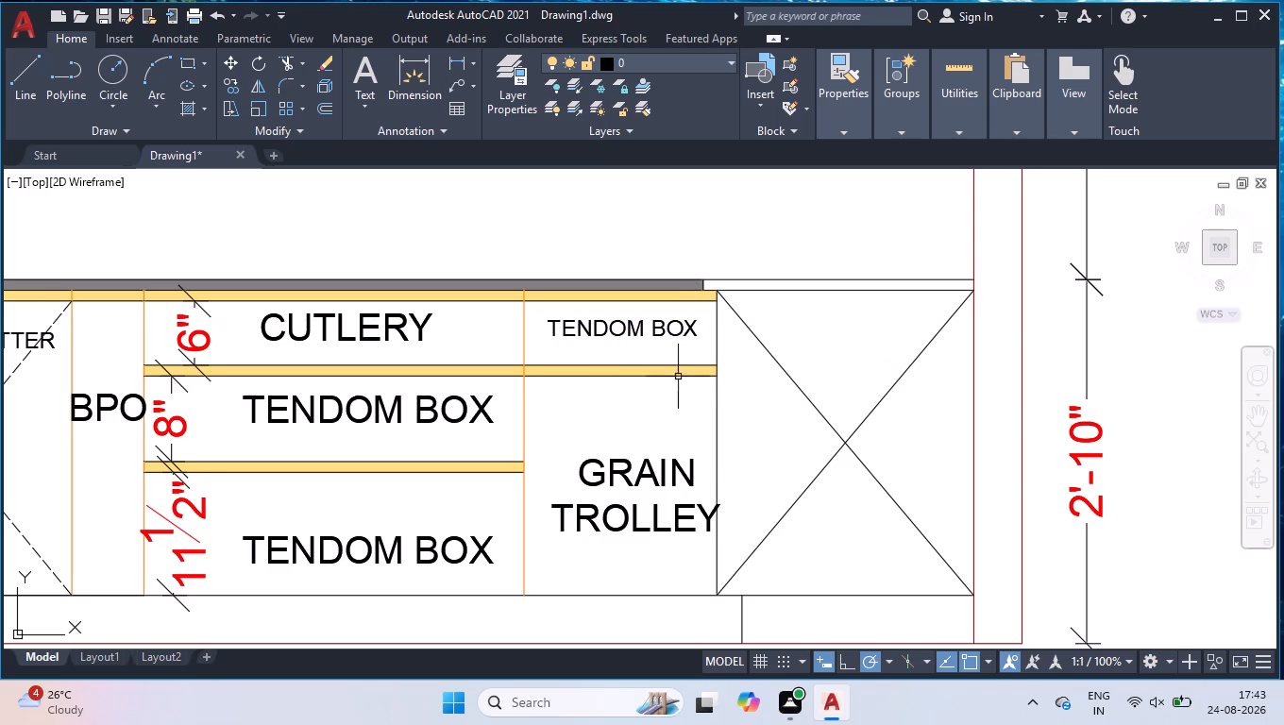
Move the GRAIN TROLLEY label so that it sits centred inside the tall compartment.
left_click(686, 473)
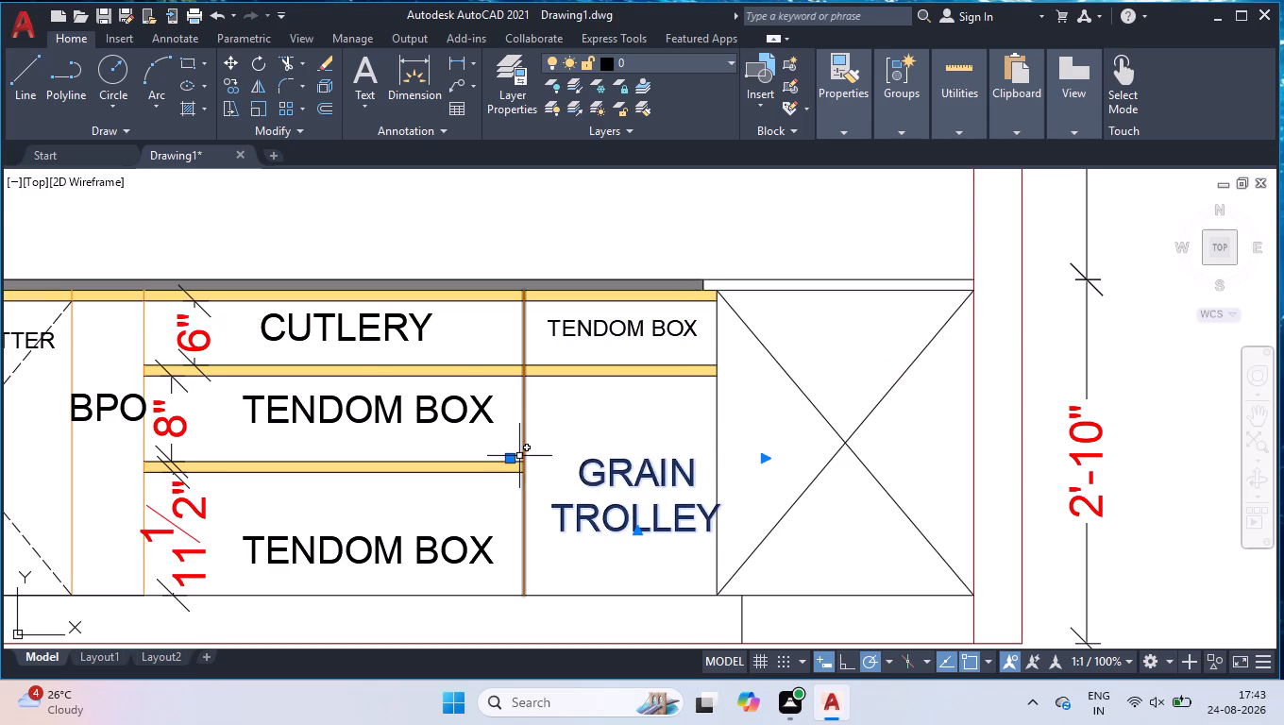
scroll(505, 452, "up", 1)
left_click(511, 464)
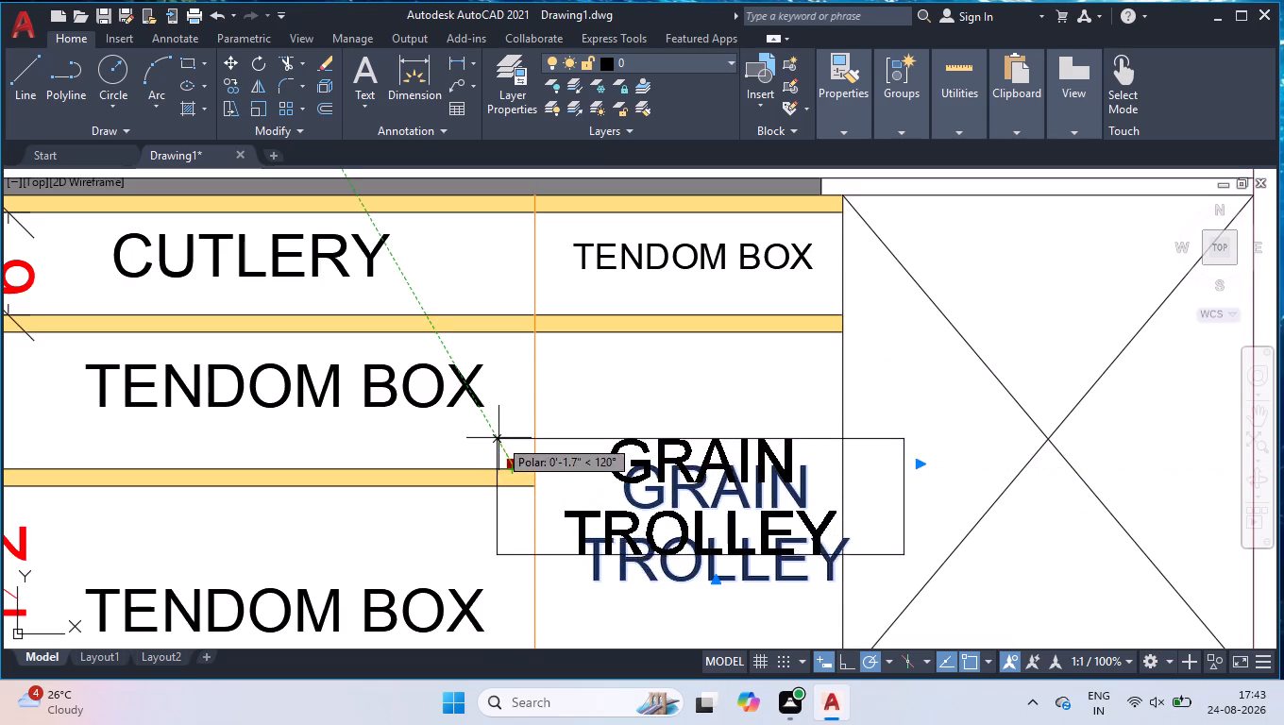
left_click(498, 435)
left_click(821, 431, "shift")
left_click_drag(718, 506, 713, 496, "shift")
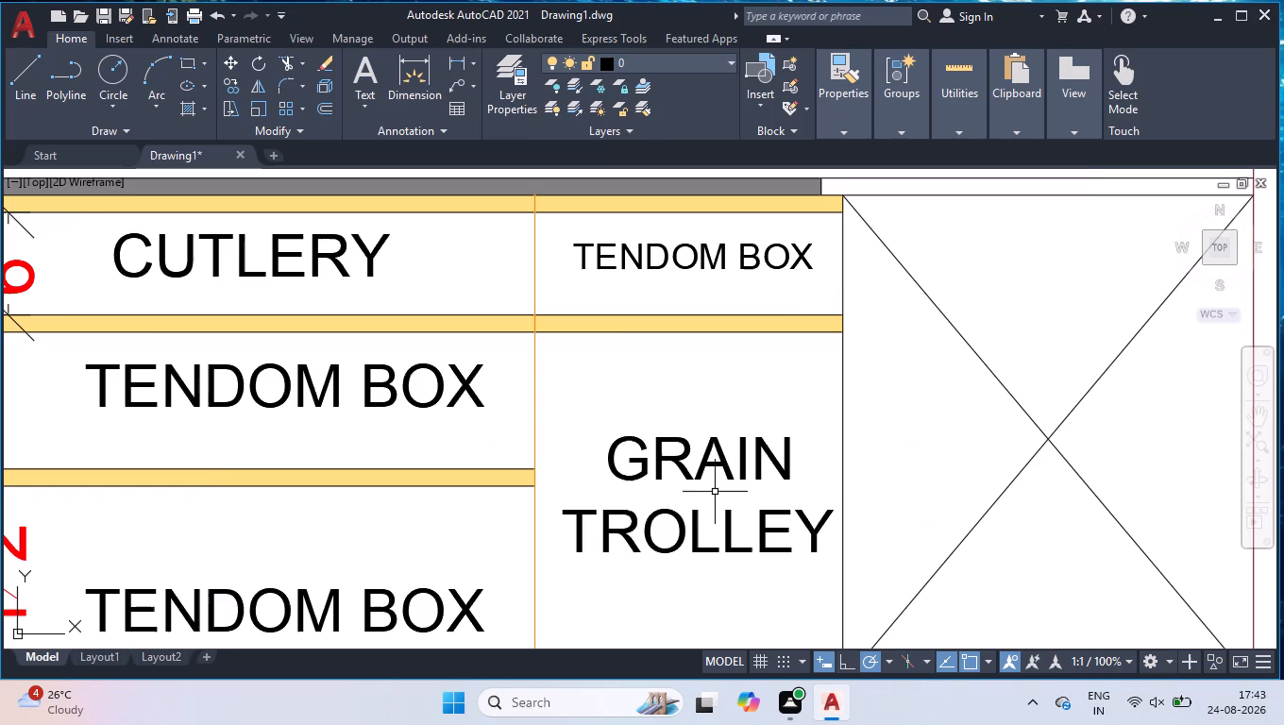
Add multiline text reading ELEVATION A below the overall width dimension under the kitchen elevation.
scroll(720, 504, "down", 2)
scroll(802, 448, "down", 1)
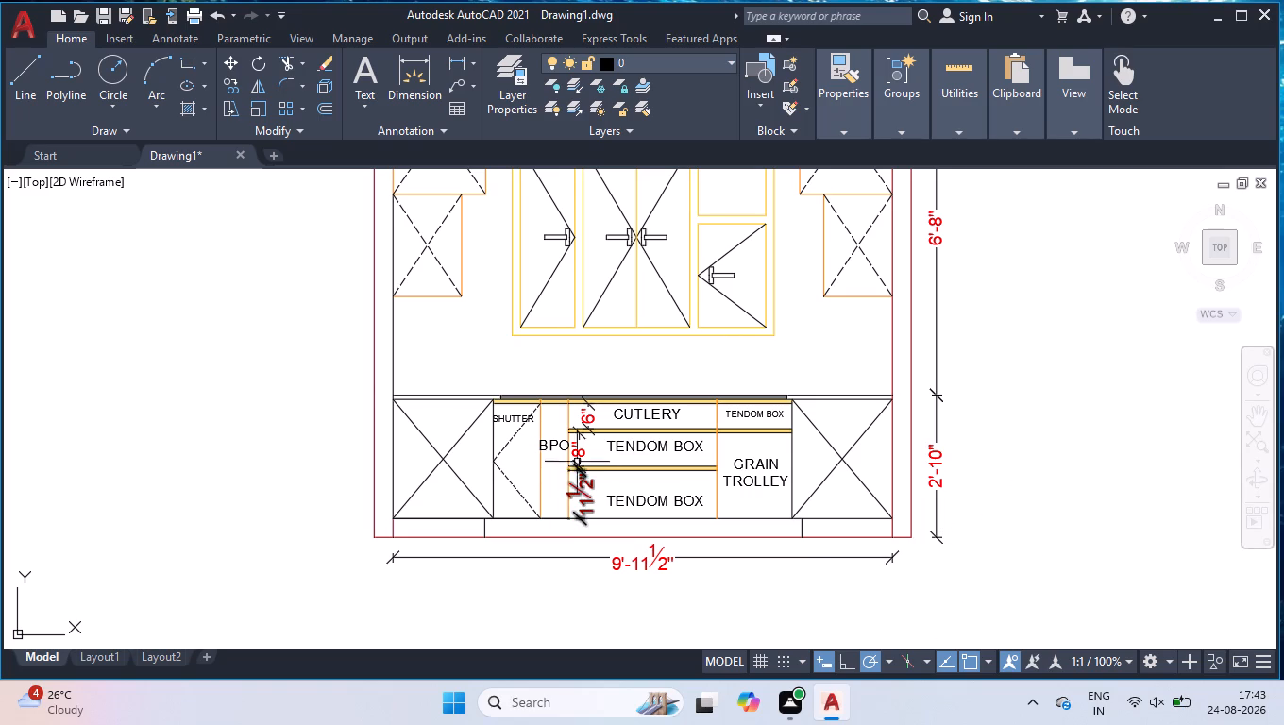
scroll(524, 423, "up", 1)
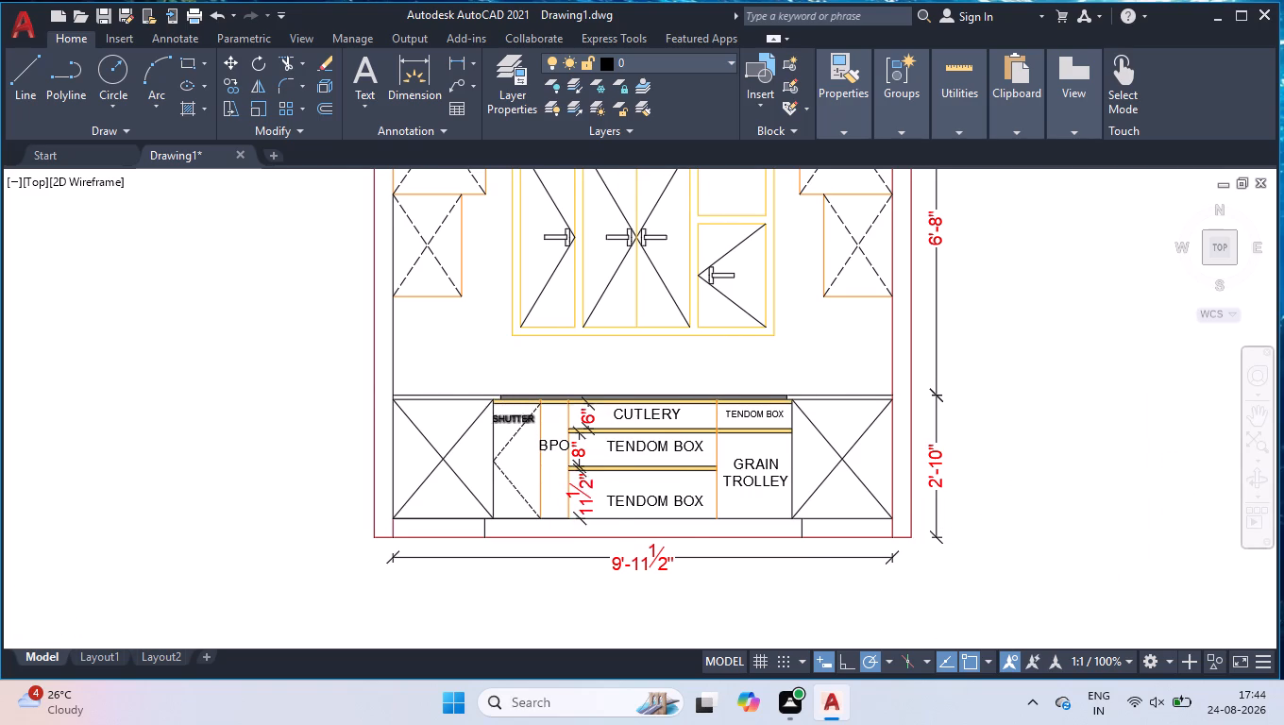
scroll(540, 428, "down", 1)
scroll(479, 372, "down", 2)
scroll(500, 497, "up", 1)
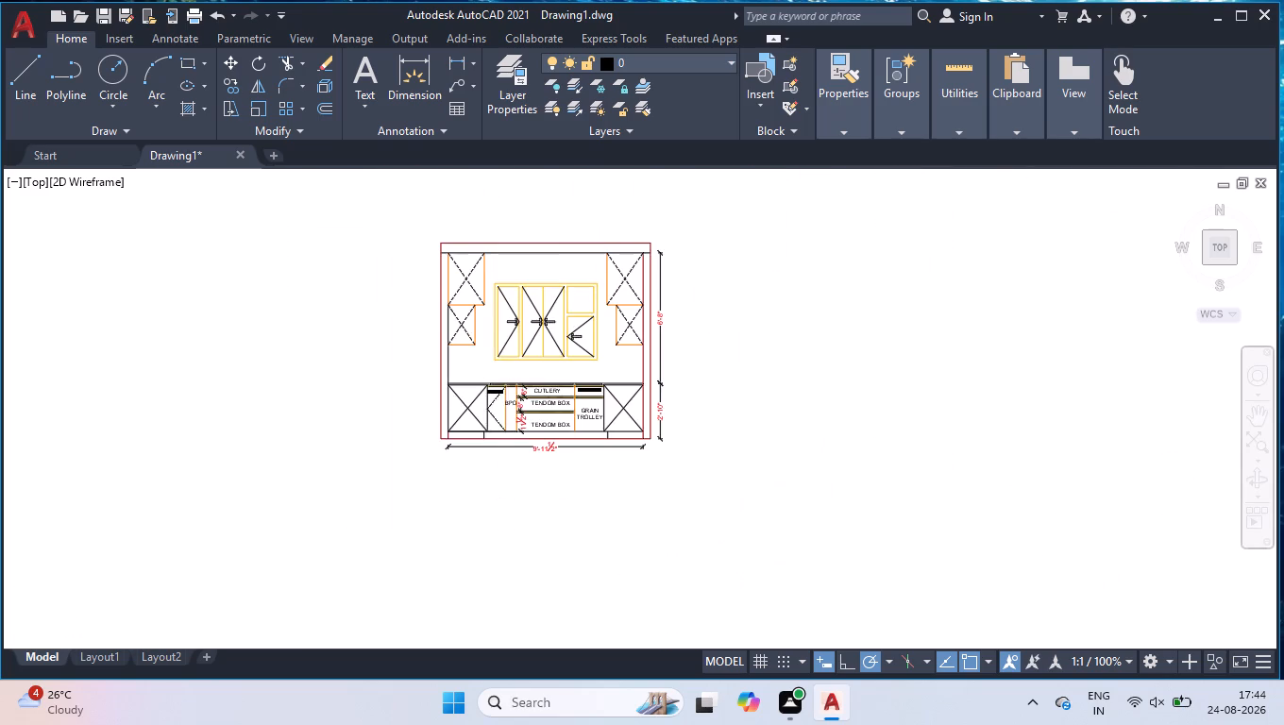
scroll(500, 497, "up", 1)
left_click(367, 75)
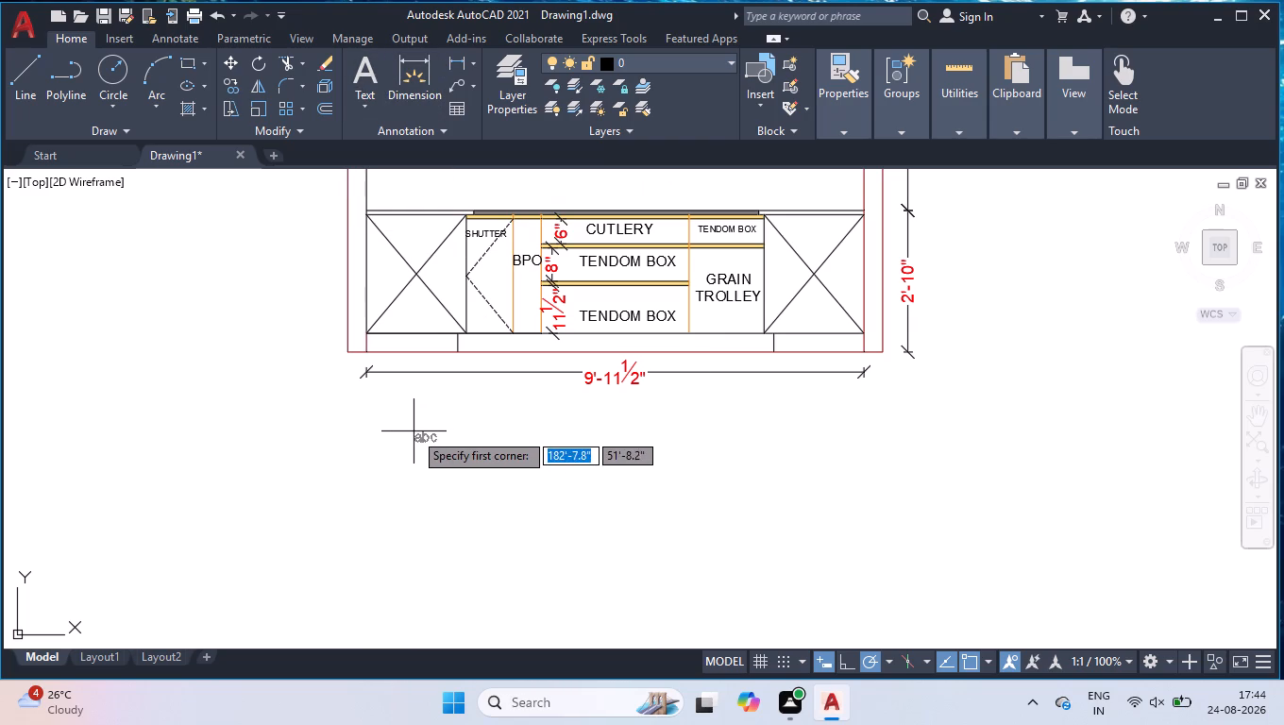
left_click(386, 413)
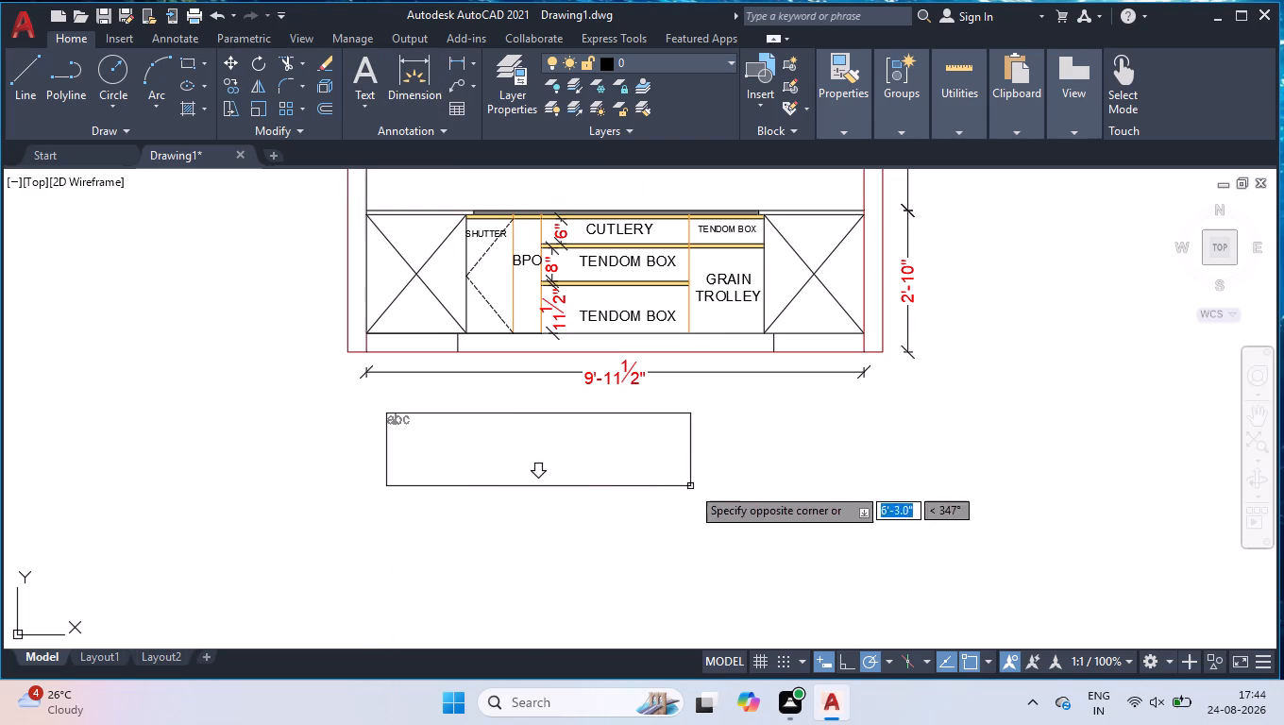
left_click(693, 486)
type("ELEVATION")
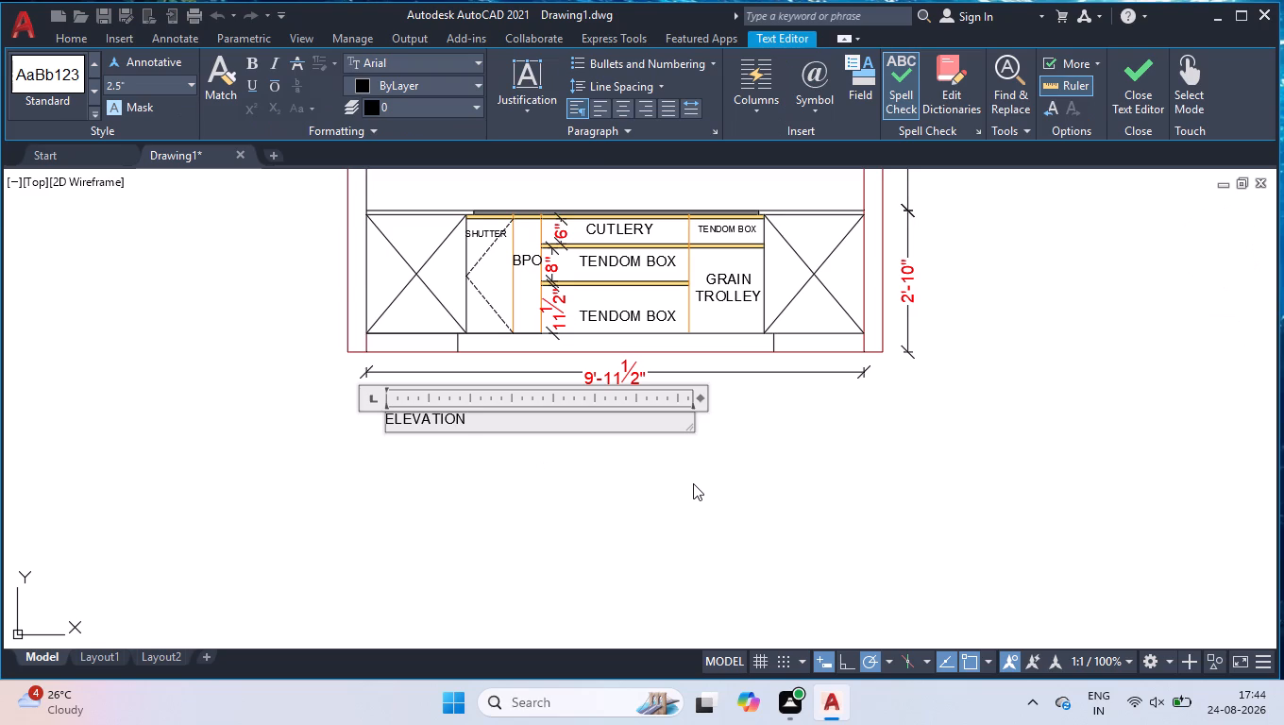
key("space")
type("A")
Set the ELEVATION A title's text height to 6" and underline it.
left_click_drag(549, 429, 60, 383)
left_click(156, 89)
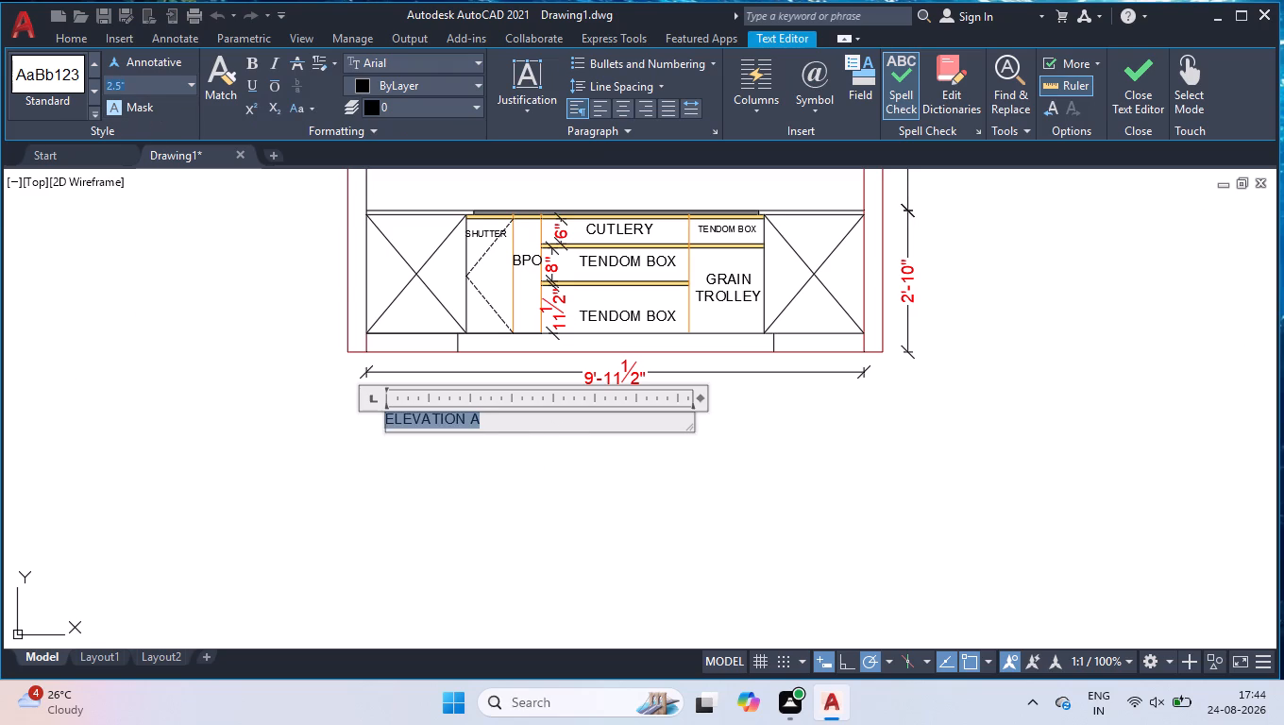
key("6")
key("Return")
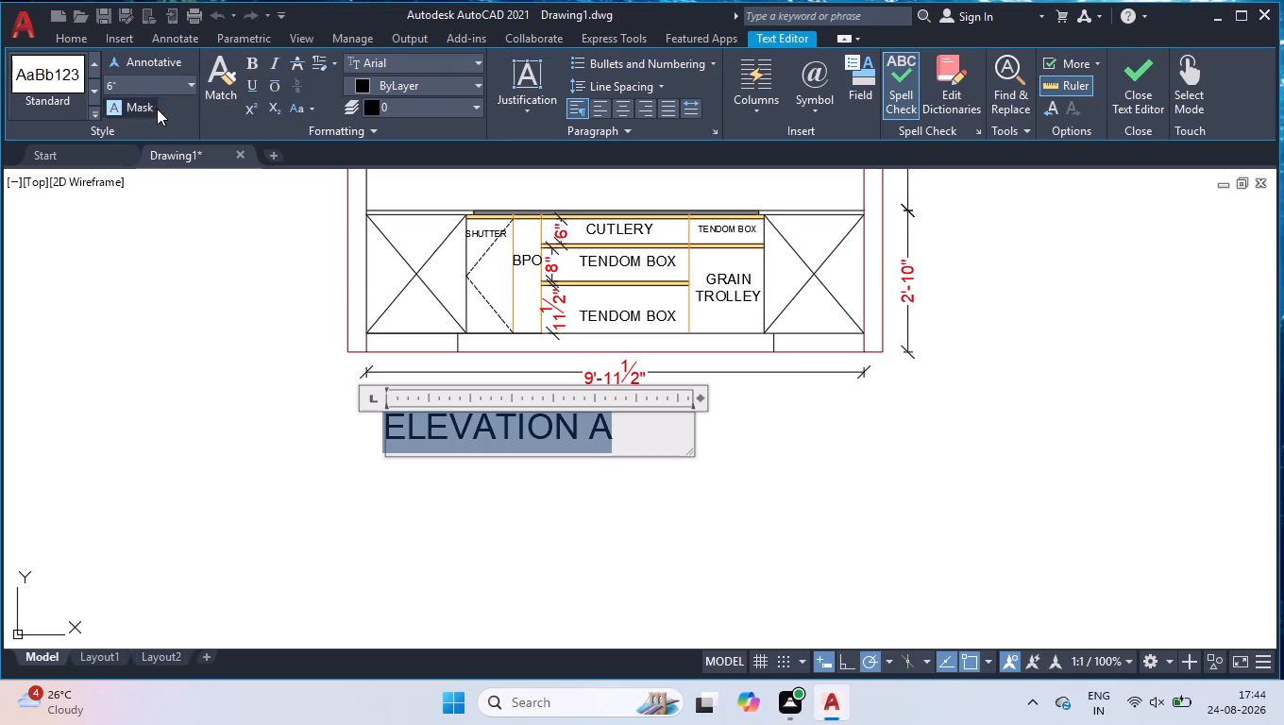
left_click(254, 80)
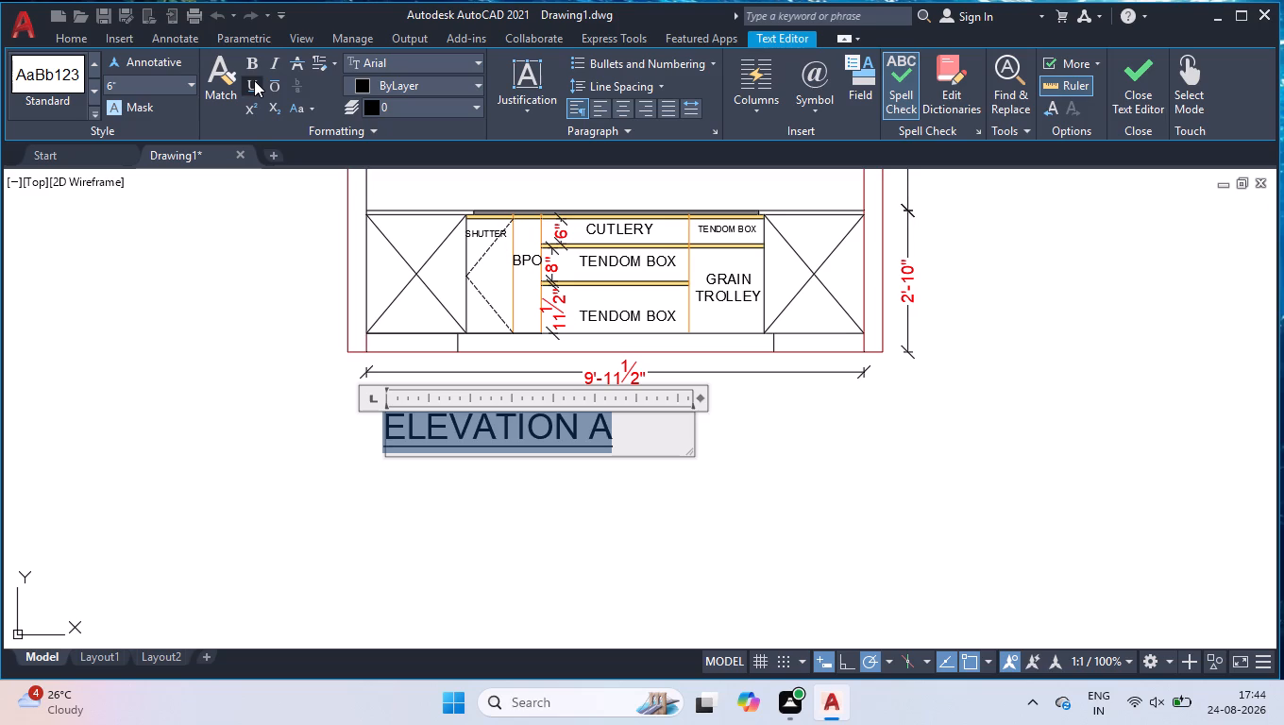
left_click(188, 493)
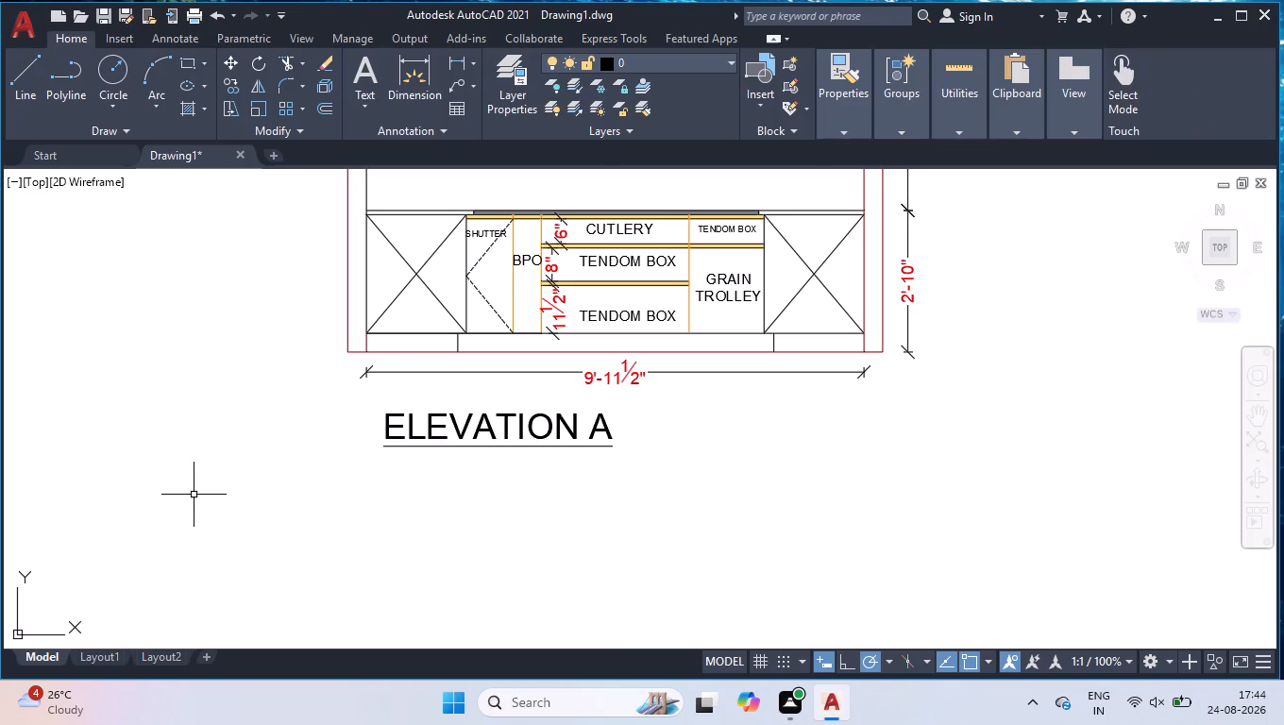
Move the ELEVATION A title horizontally so that it sits roughly centred beneath the elevation.
scroll(361, 515, "down", 2)
scroll(325, 464, "up", 1)
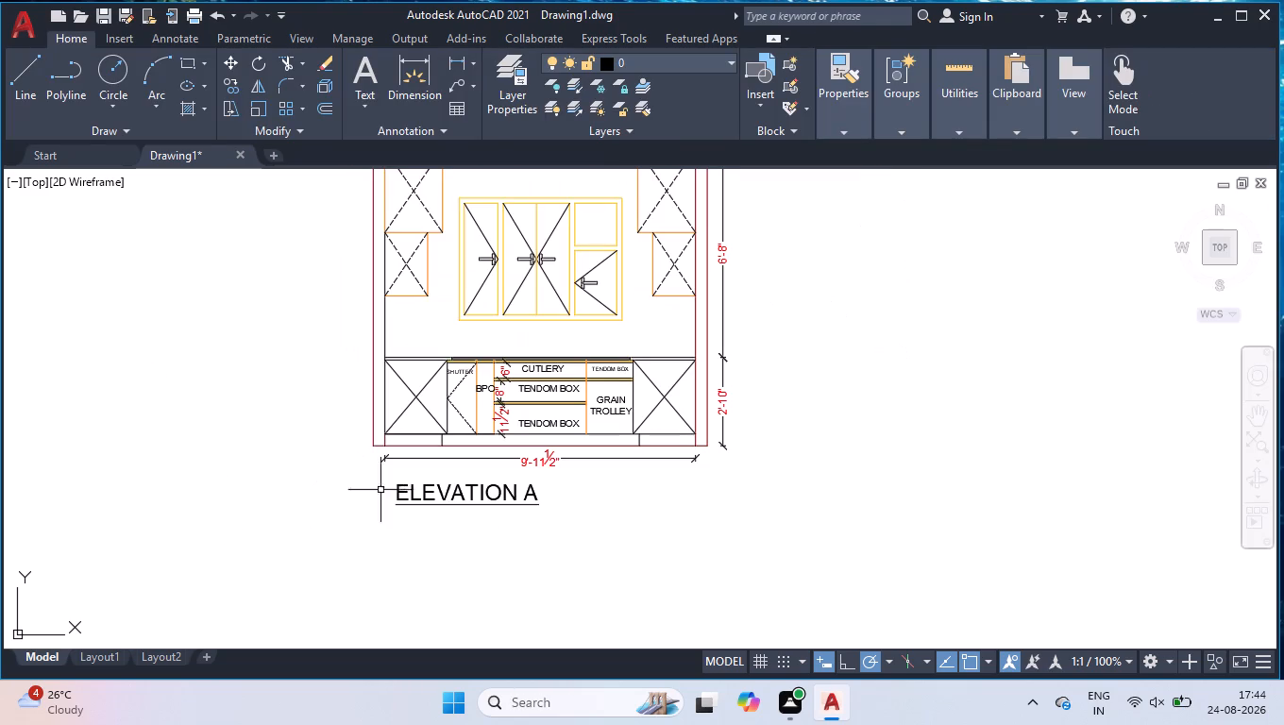
left_click(411, 487)
left_click(395, 485)
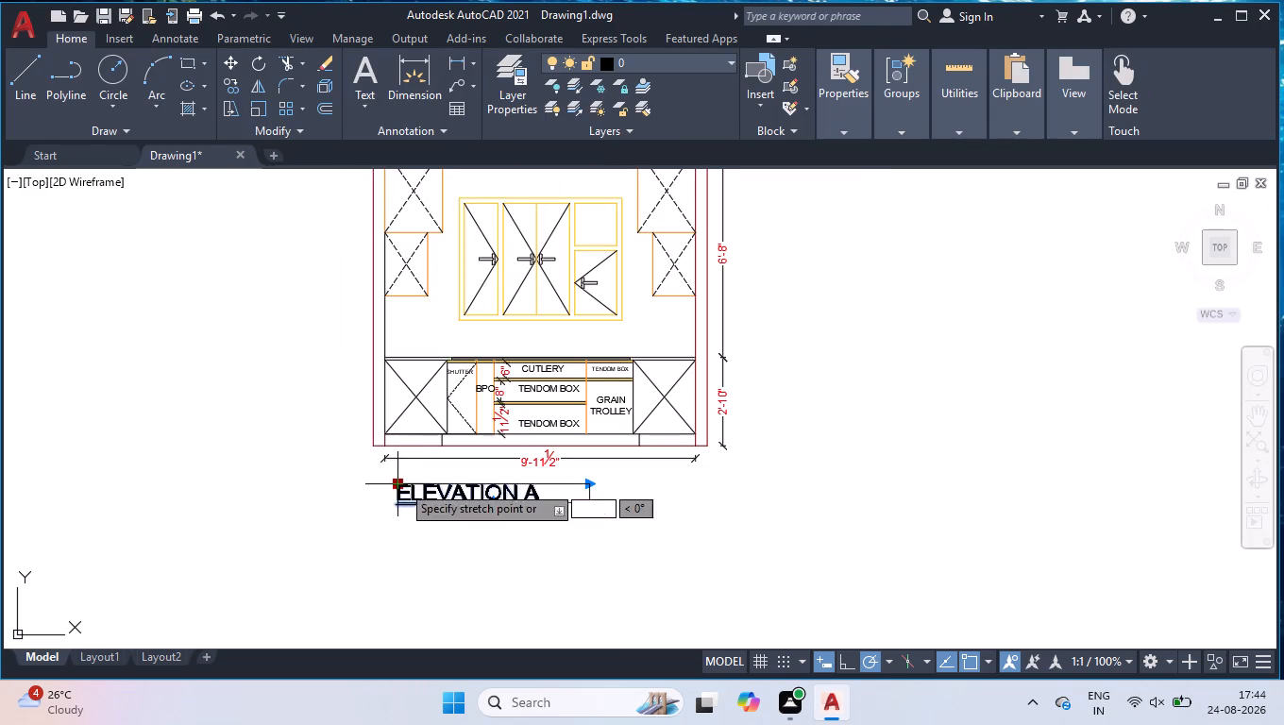
left_click(451, 483)
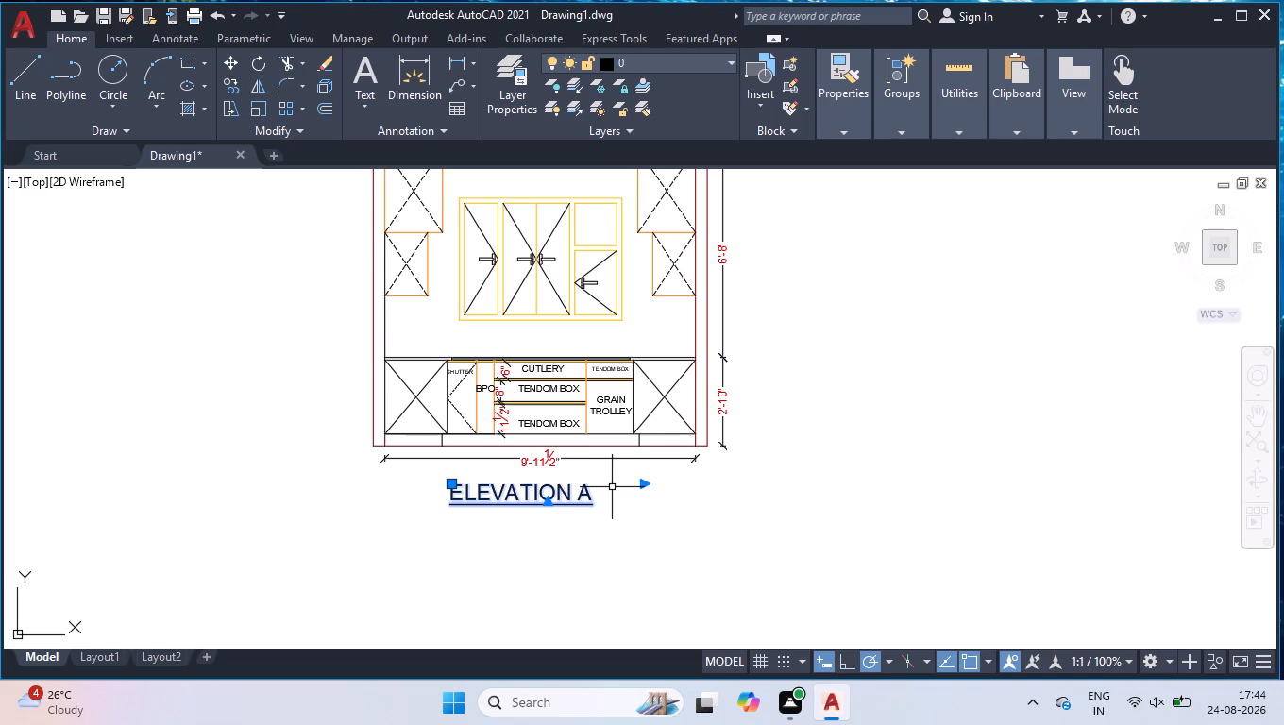
left_click_drag(613, 471, 603, 474, "shift")
left_click(460, 572)
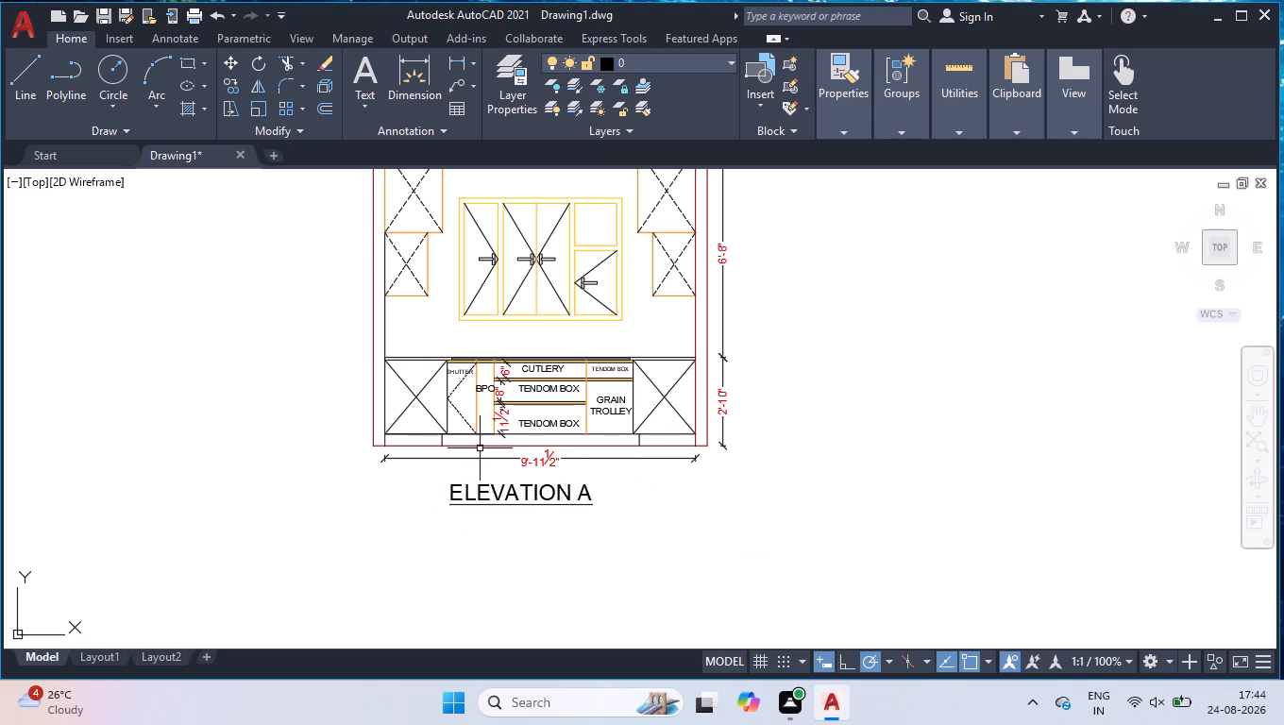
Move the overall width dimension line from below the base cabinets straight up above the elevation's top edge, using Ortho.
left_click(538, 464)
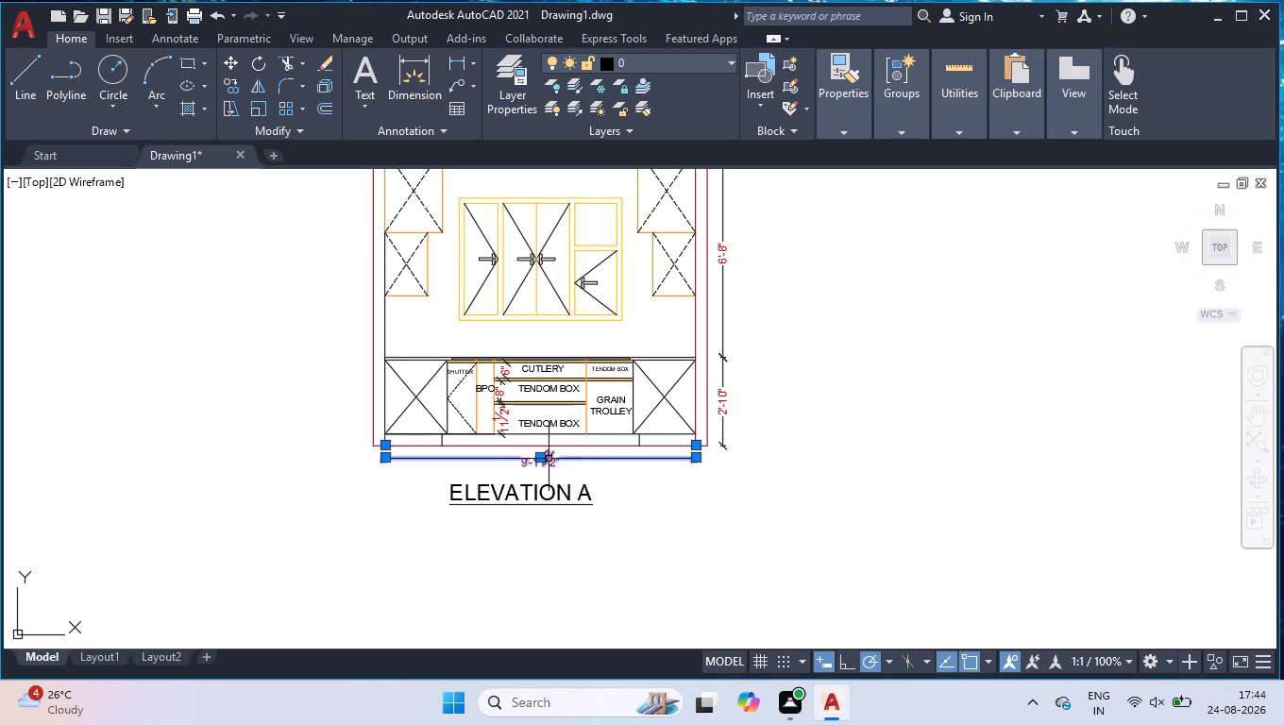
left_click(539, 457)
scroll(553, 368, "down", 3)
scroll(538, 282, "up", 3)
scroll(557, 392, "up", 2)
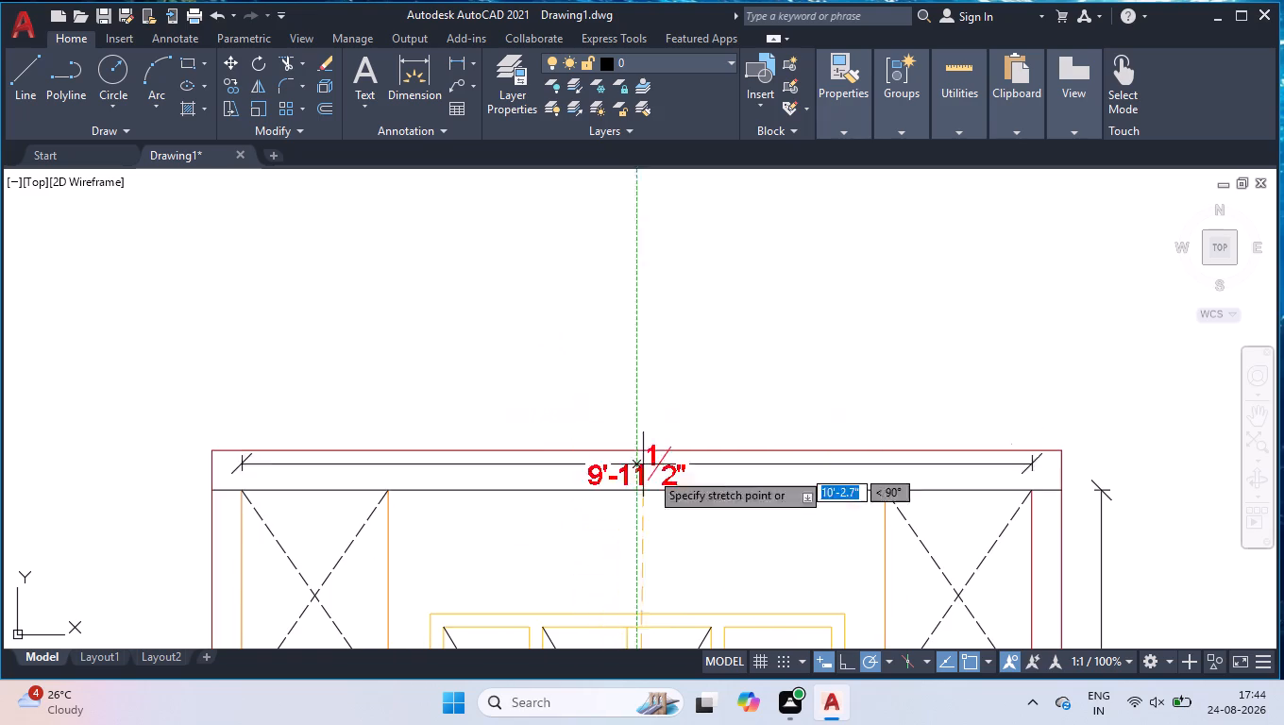
left_click(845, 663)
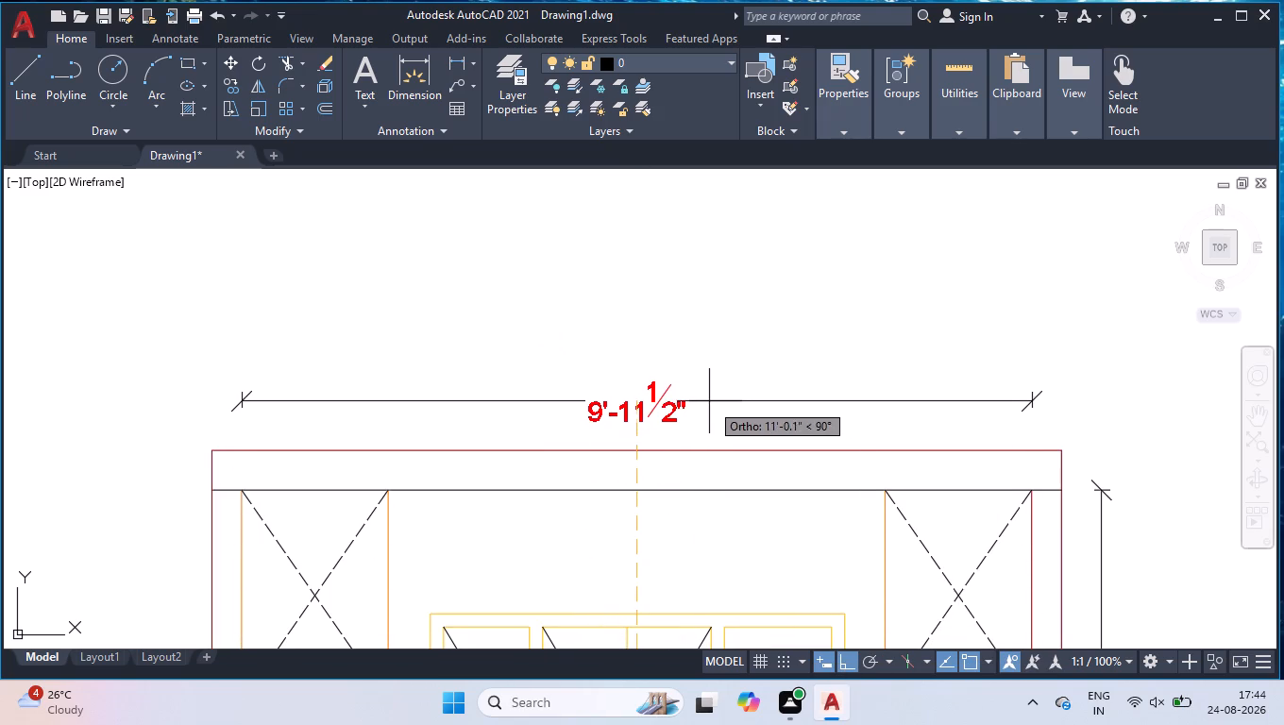
left_click(707, 402)
Move the overall width dimension's left extension origin from the floor line to the upper cabinet's top outer corner.
scroll(800, 368, "down", 4)
scroll(760, 487, "up", 3)
left_click(577, 558)
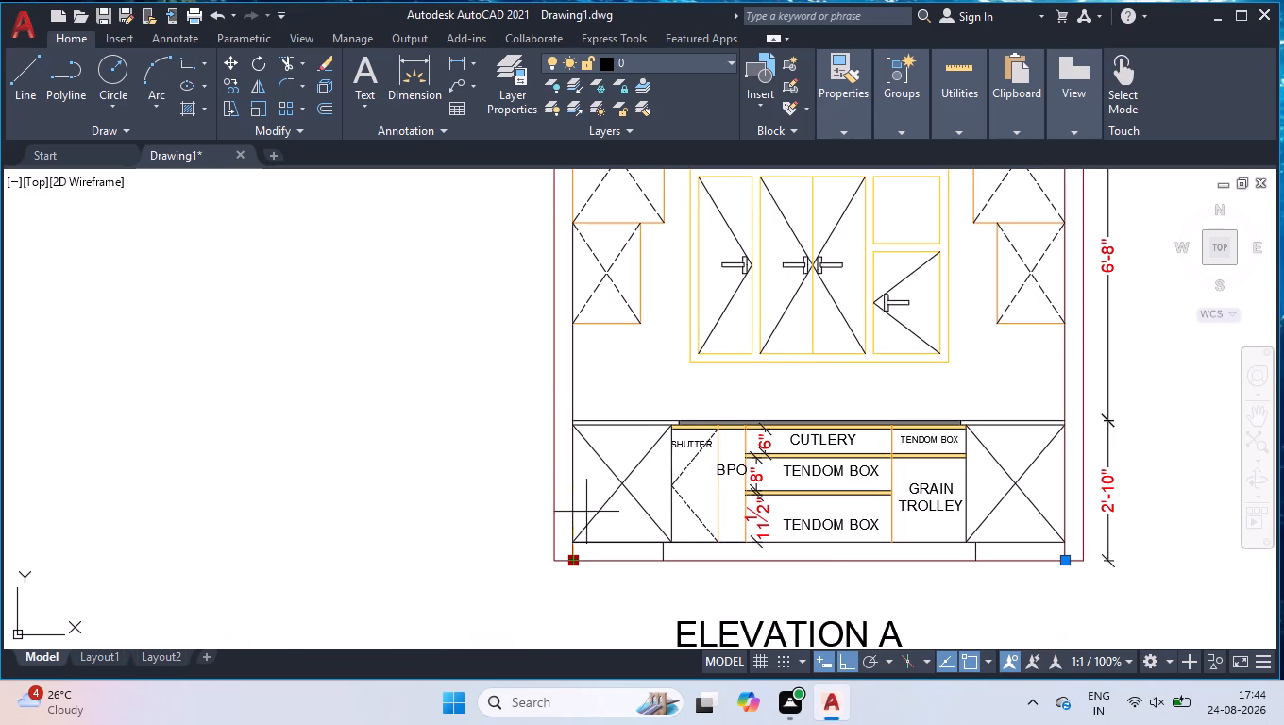
scroll(576, 311, "down", 3)
scroll(569, 240, "up", 3)
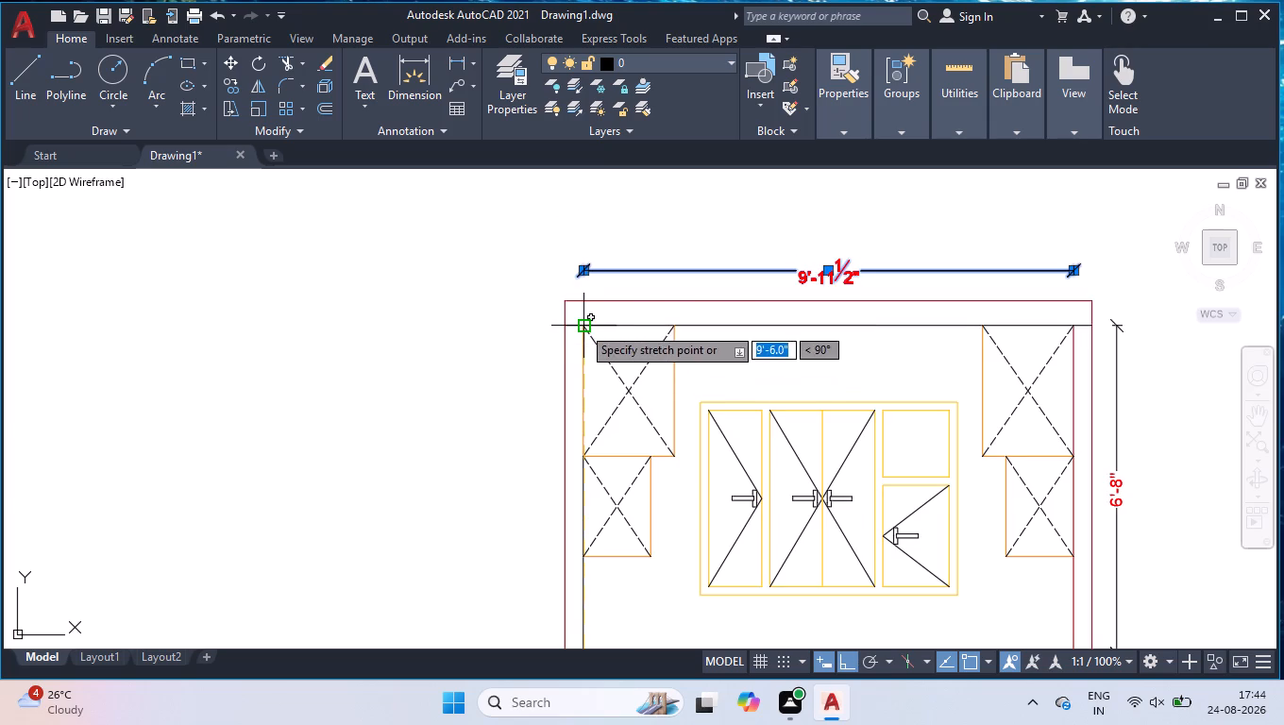
left_click(582, 324)
Move the overall width dimension's right extension origin from the floor line to the outer top edge, above the inner wall line.
scroll(795, 453, "down", 2)
scroll(900, 590, "up", 4)
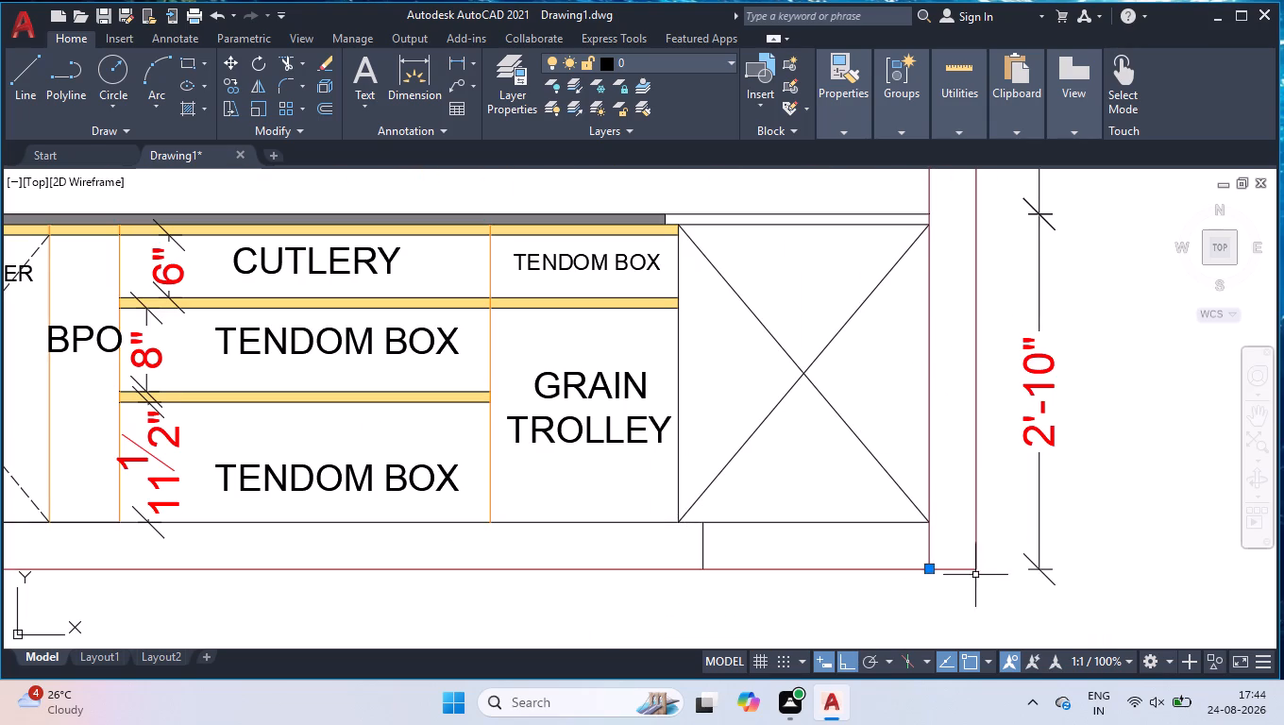
left_click(931, 568)
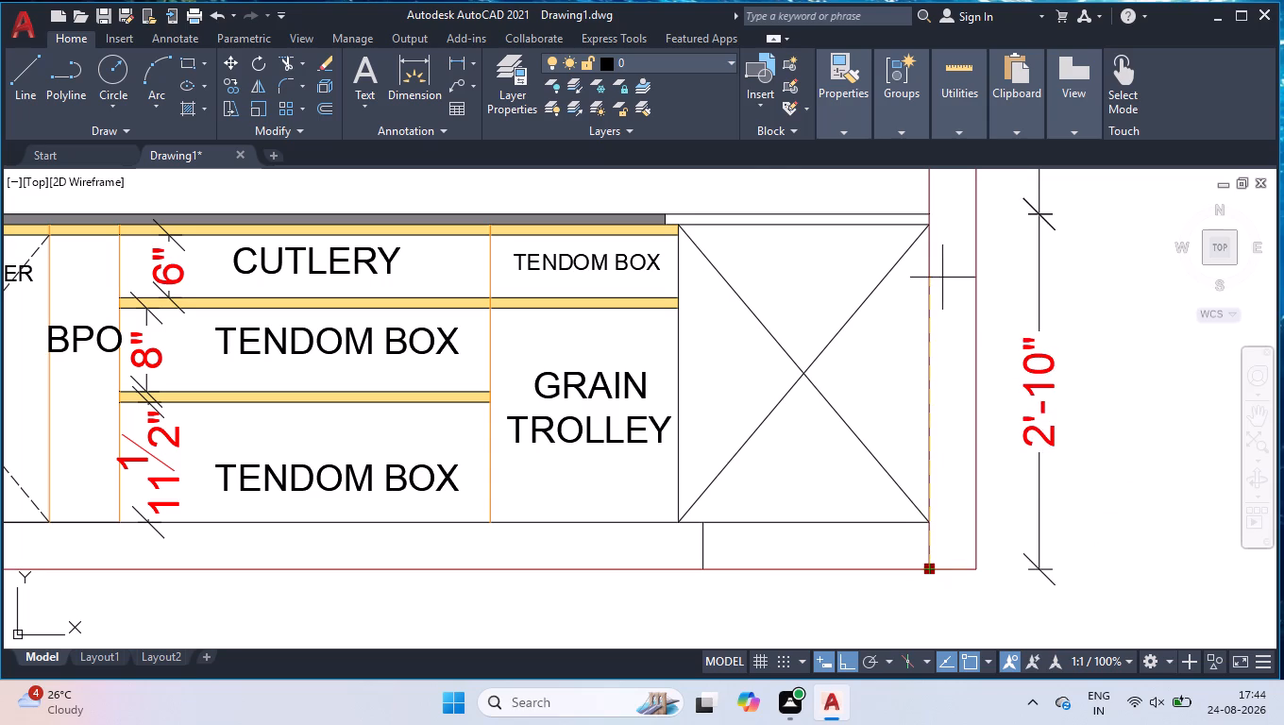
scroll(953, 299, "down", 5)
scroll(928, 196, "up", 4)
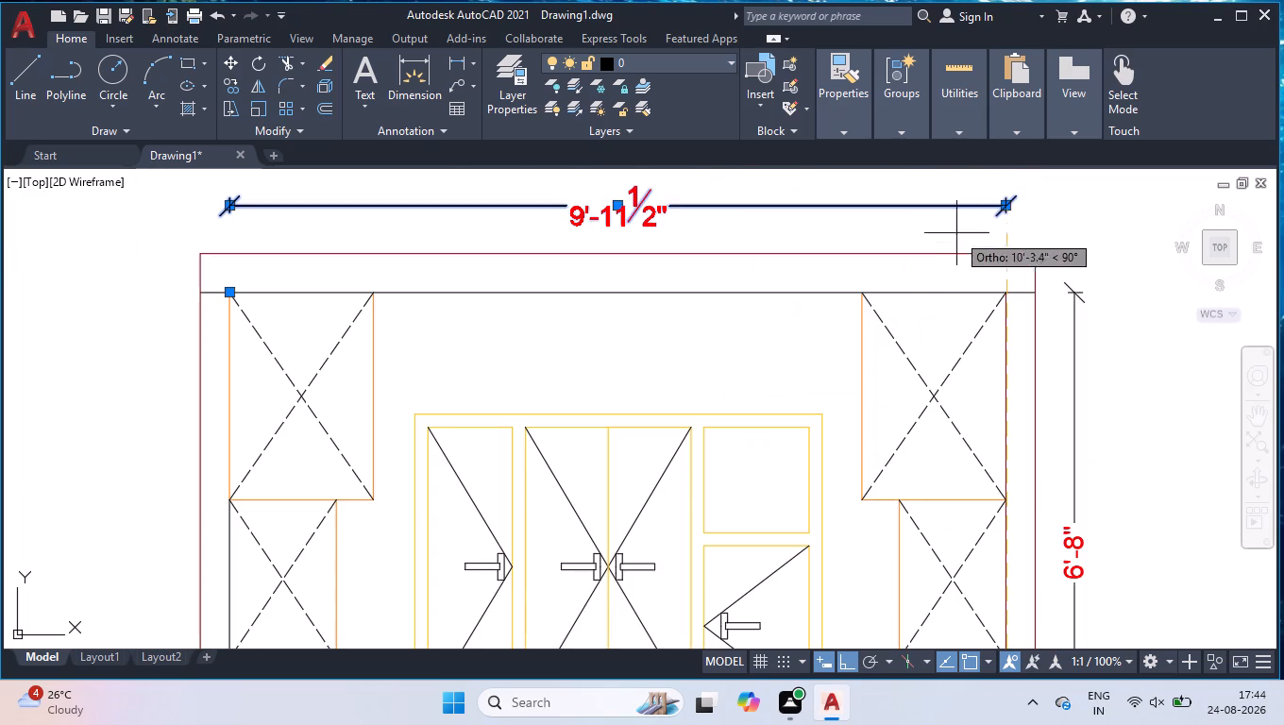
scroll(999, 251, "up", 3)
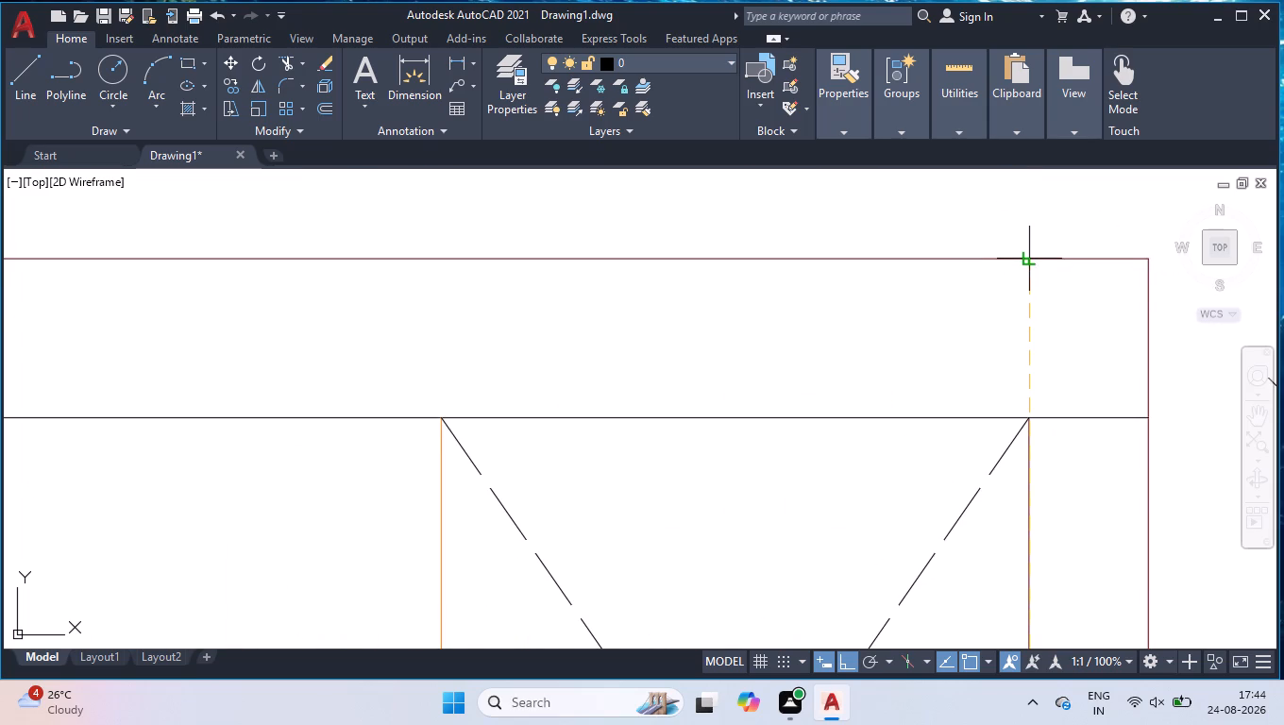
left_click(1028, 255)
Raise the overall width dimension's left extension origin from the upper cabinet corner to the elevation's outer top edge.
scroll(1026, 316, "down", 3)
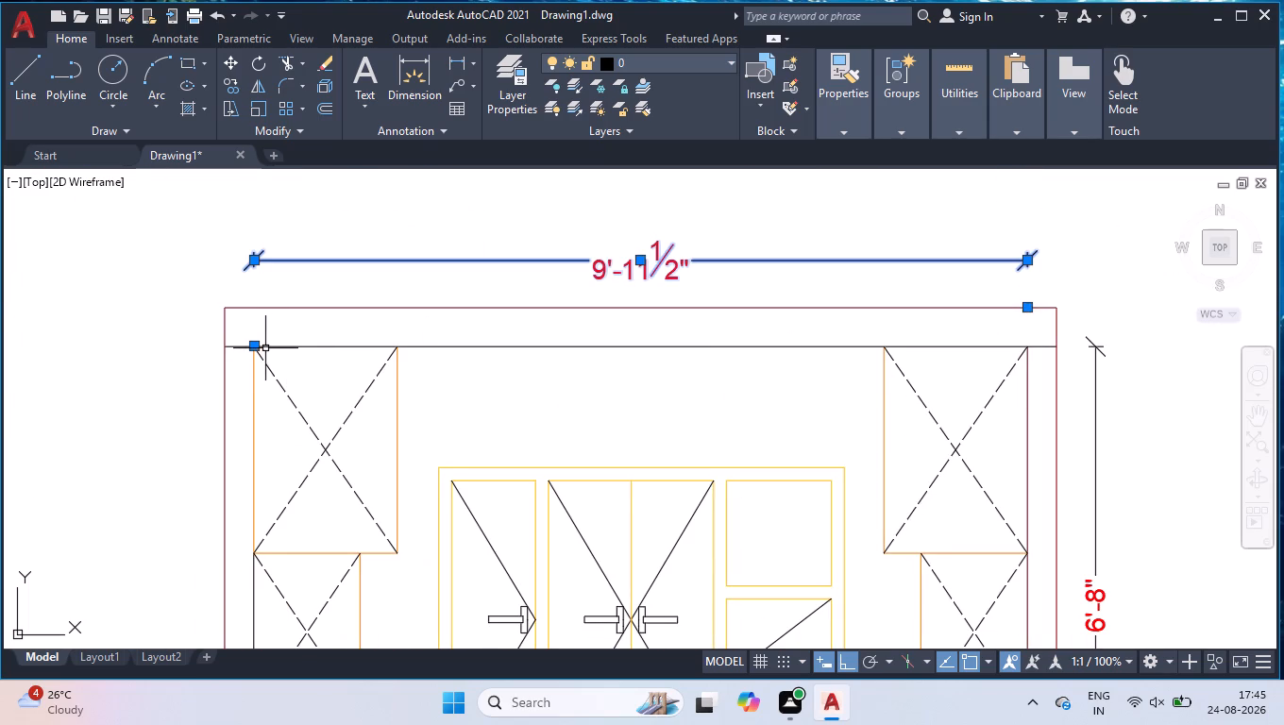
left_click(252, 346)
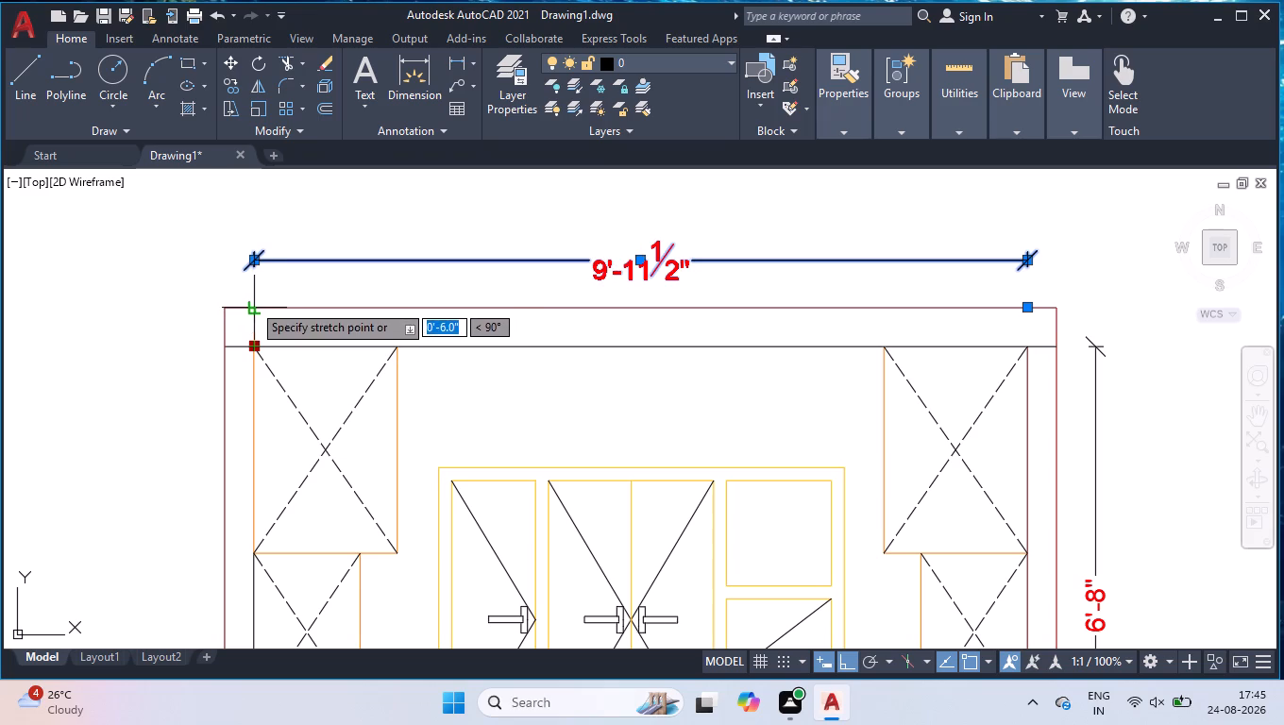
left_click(251, 306)
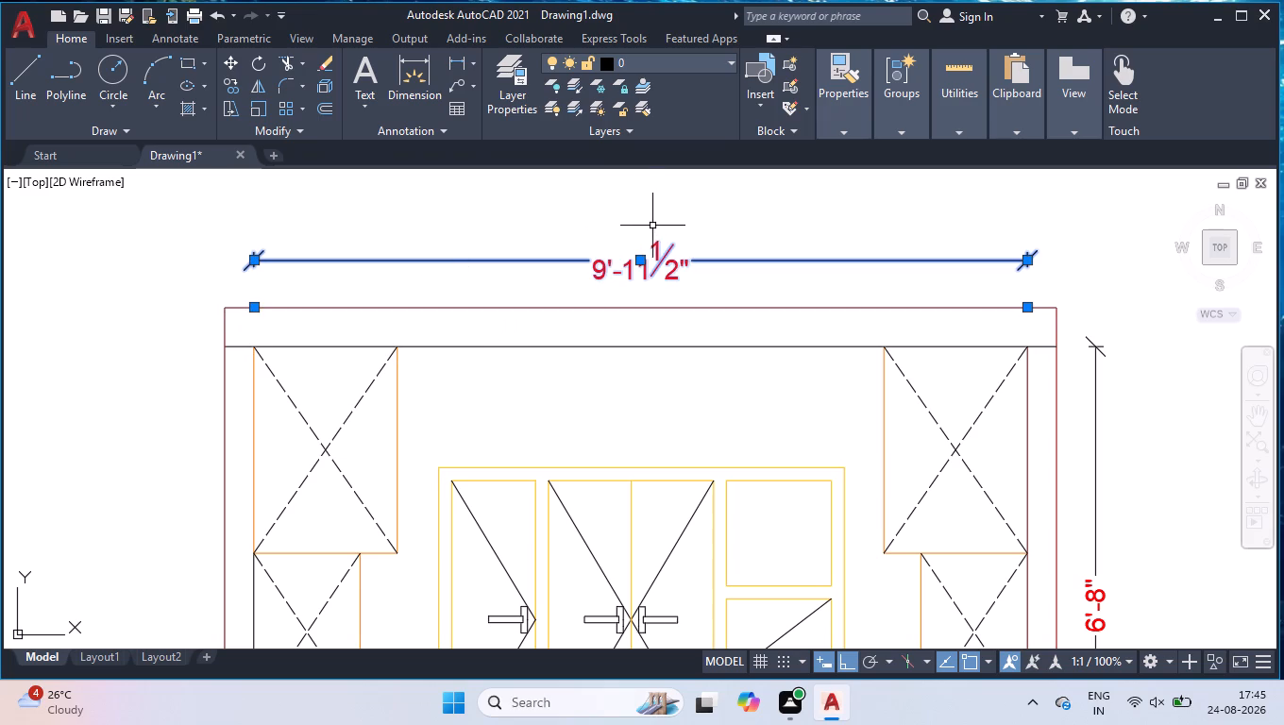
left_click(659, 220, "shift")
left_click(538, 280, "shift")
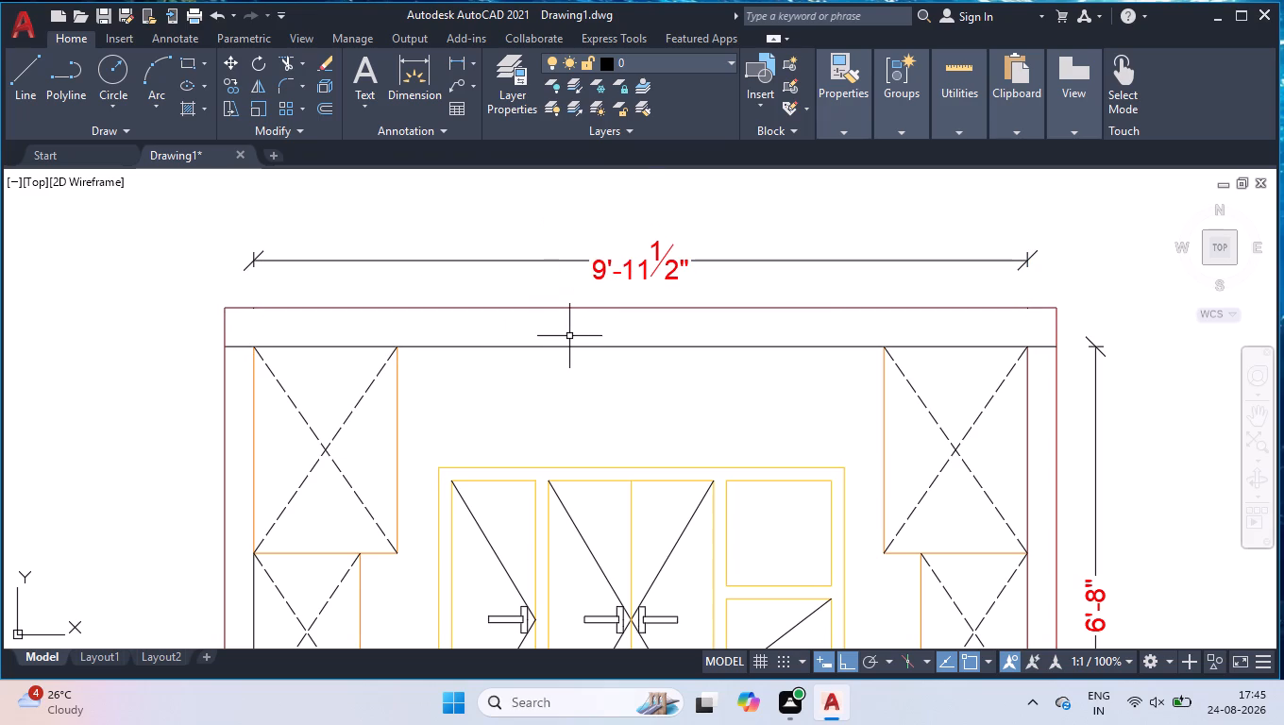
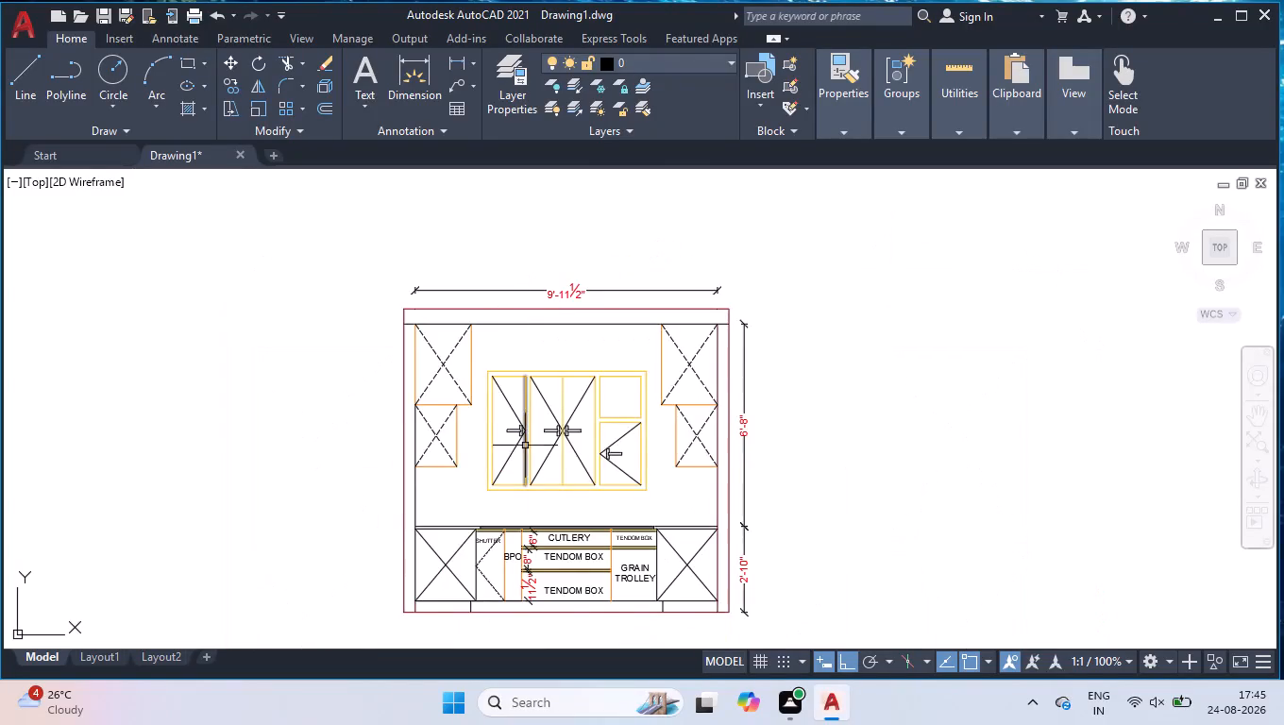
Move the underlined ELEVATION A title straight up, closer beneath the kitchen elevation's base line.
scroll(525, 449, "down", 1)
scroll(481, 594, "up", 1)
left_click(549, 571)
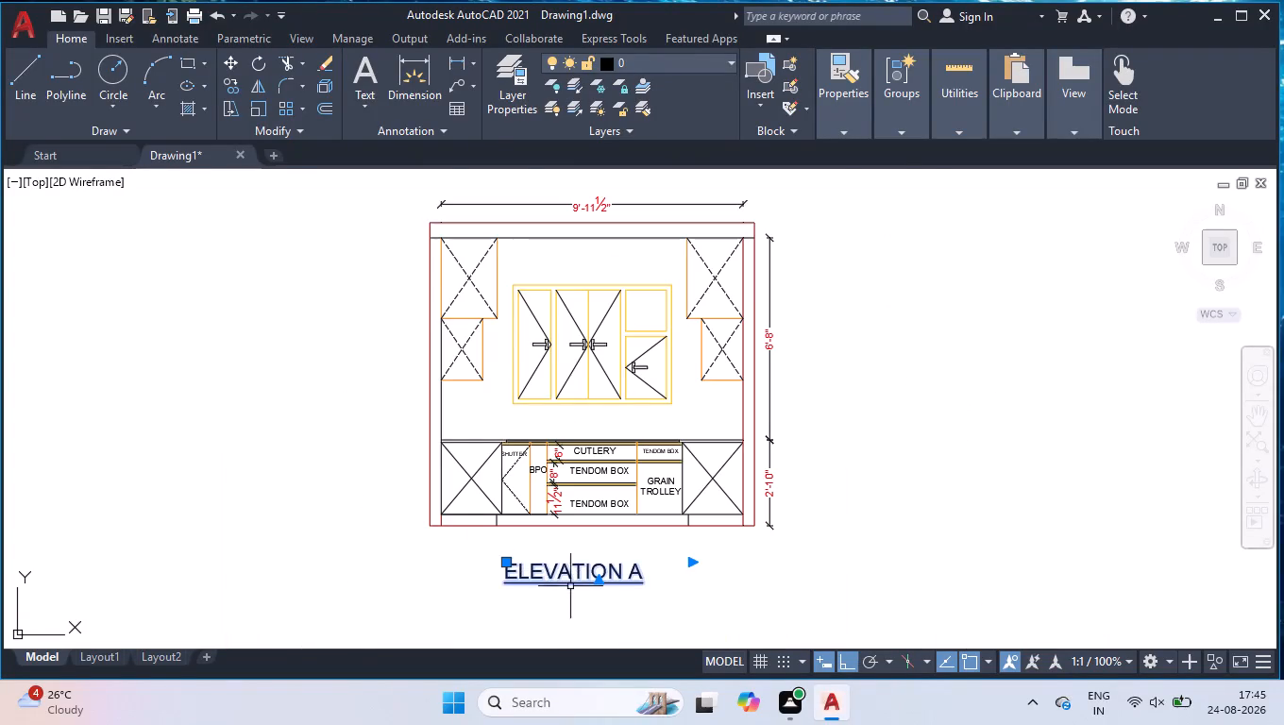
scroll(570, 586, "up", 3)
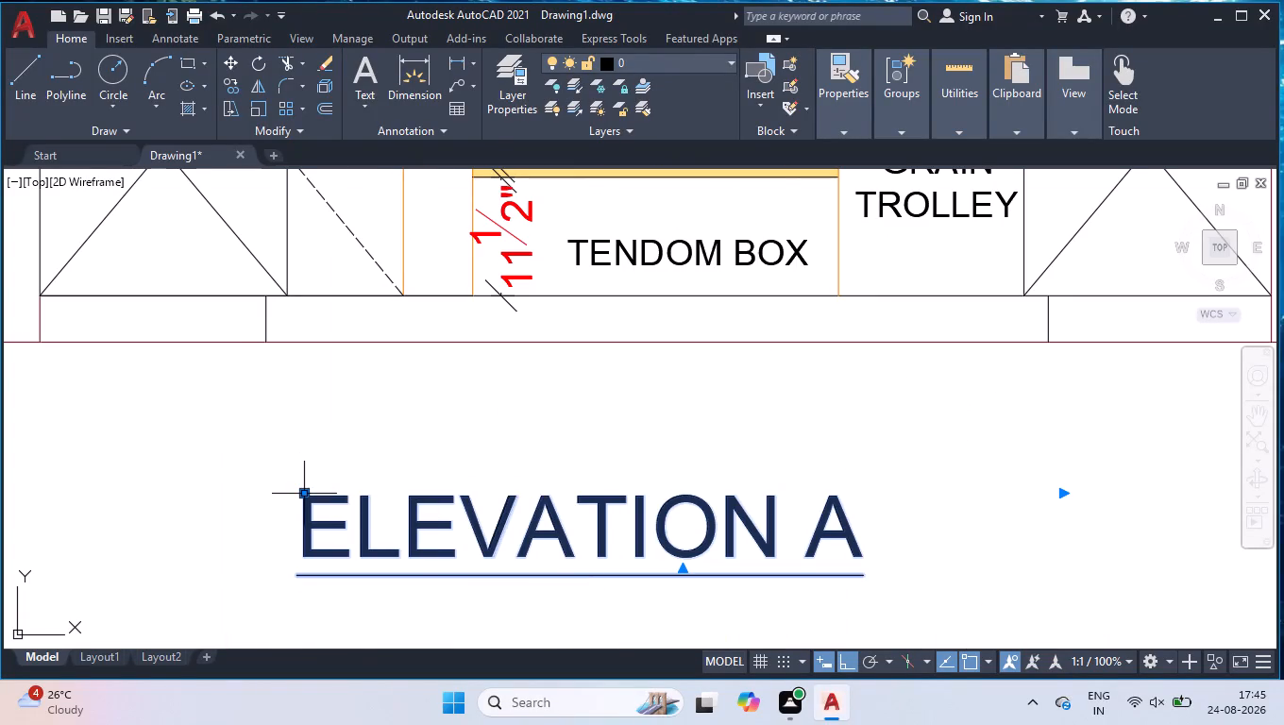
left_click(300, 494)
left_click(316, 419)
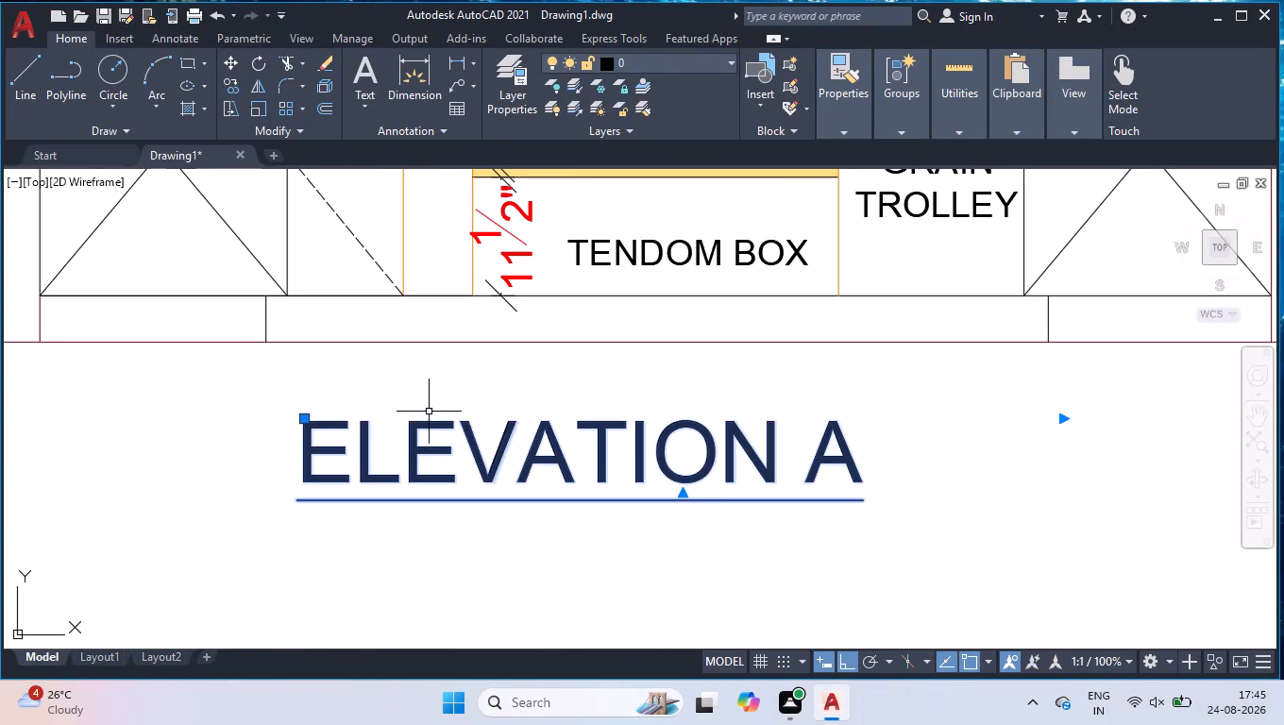
left_click(502, 372, "shift")
left_click(248, 549, "shift")
scroll(301, 580, "down", 3)
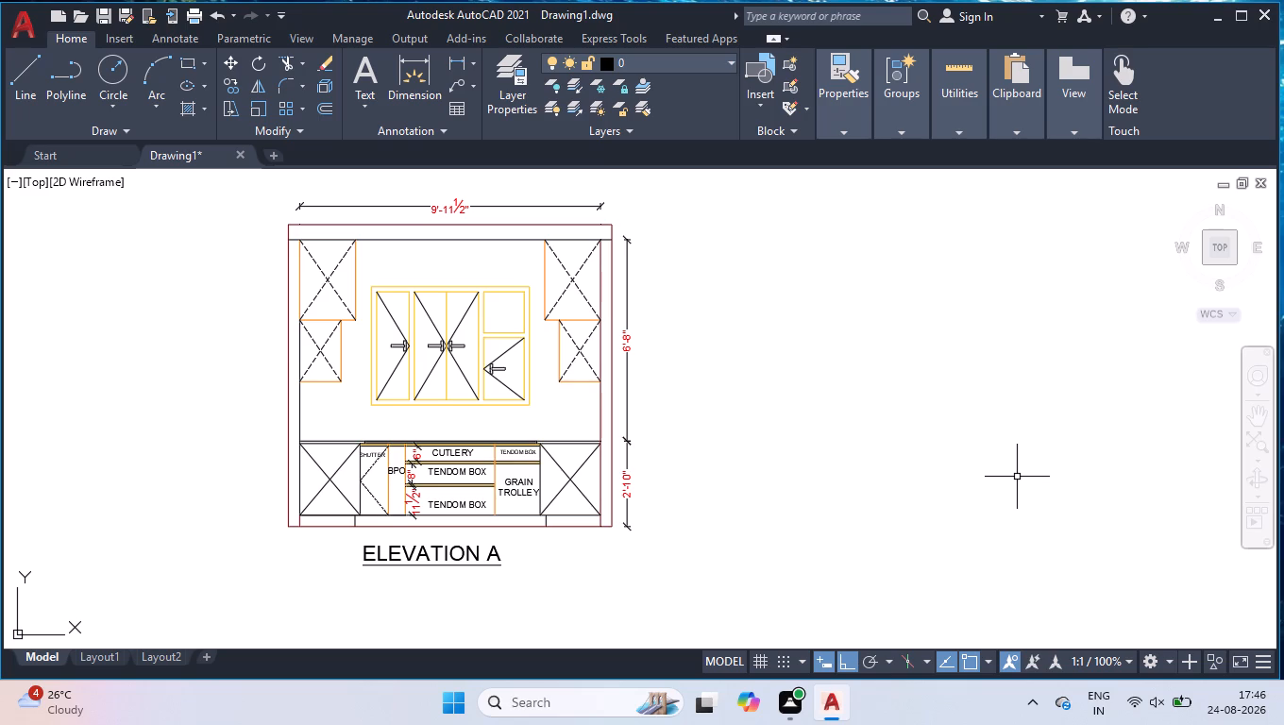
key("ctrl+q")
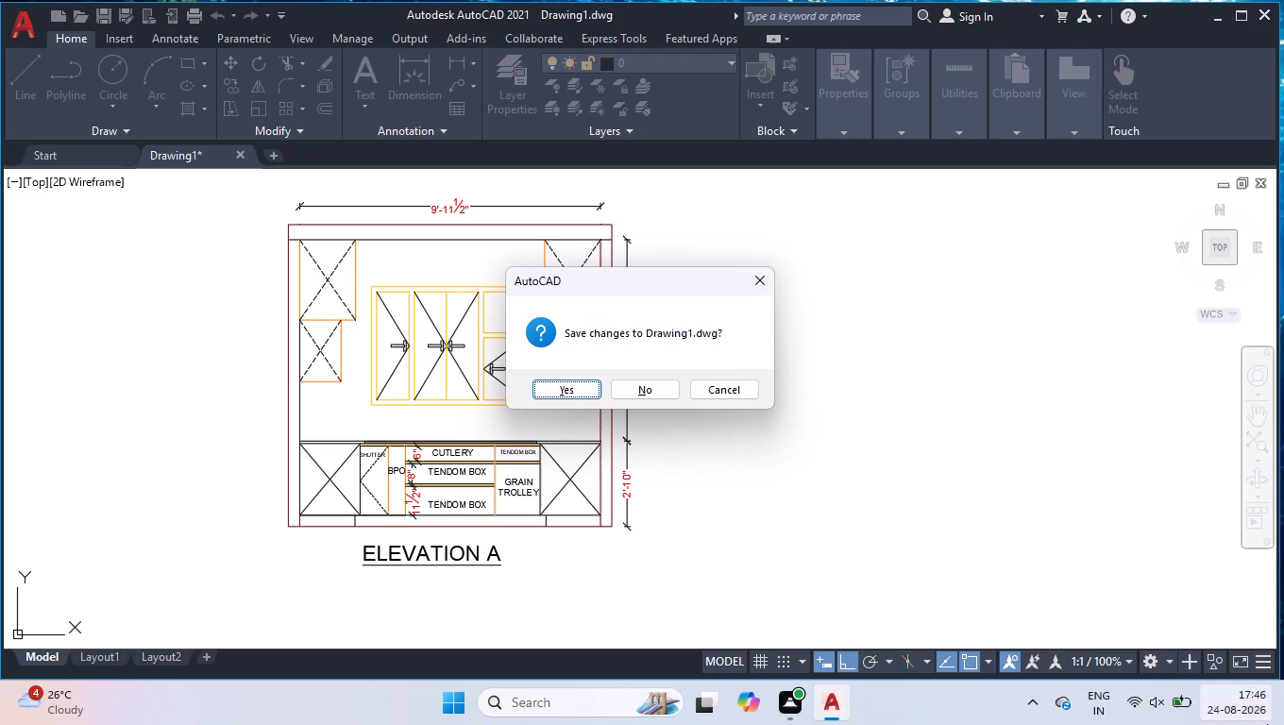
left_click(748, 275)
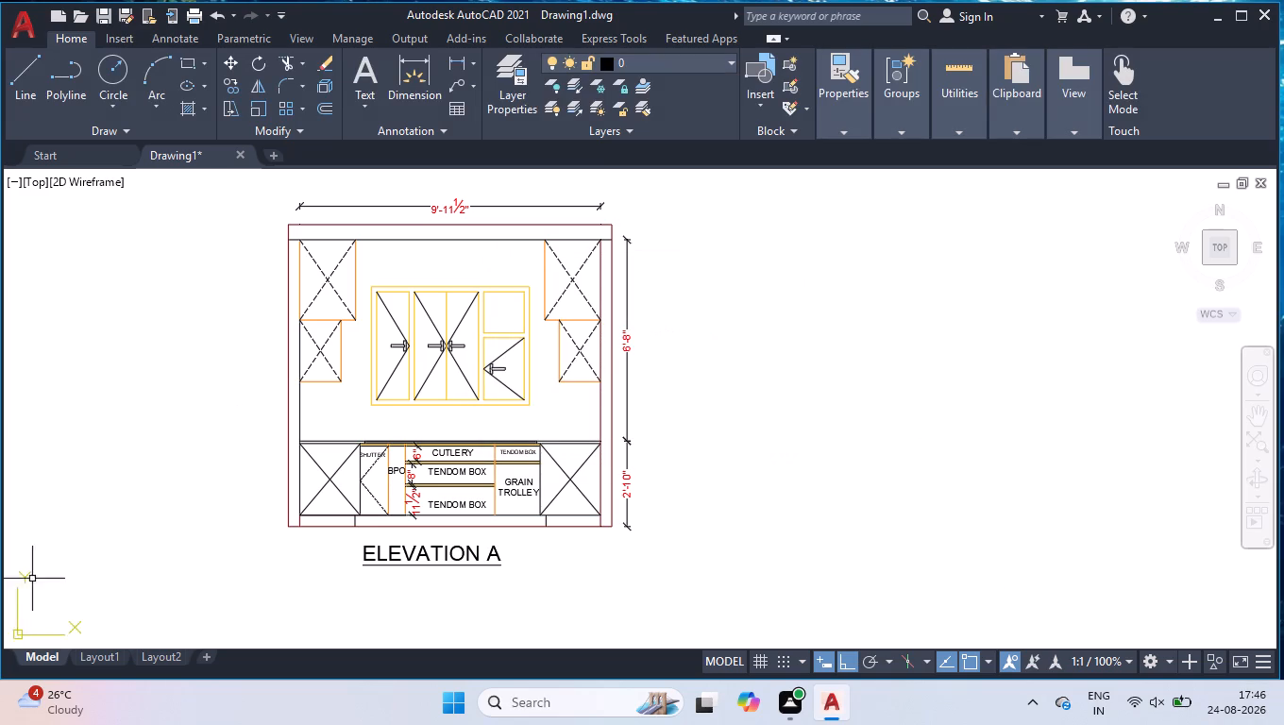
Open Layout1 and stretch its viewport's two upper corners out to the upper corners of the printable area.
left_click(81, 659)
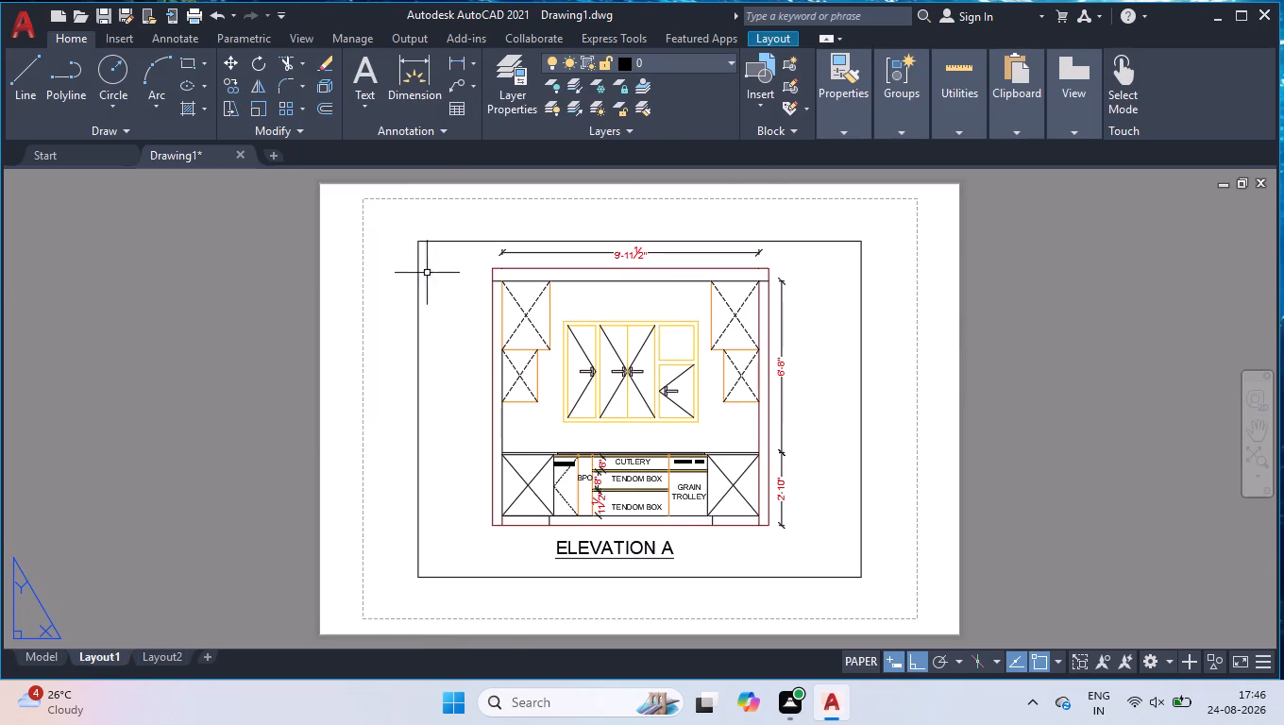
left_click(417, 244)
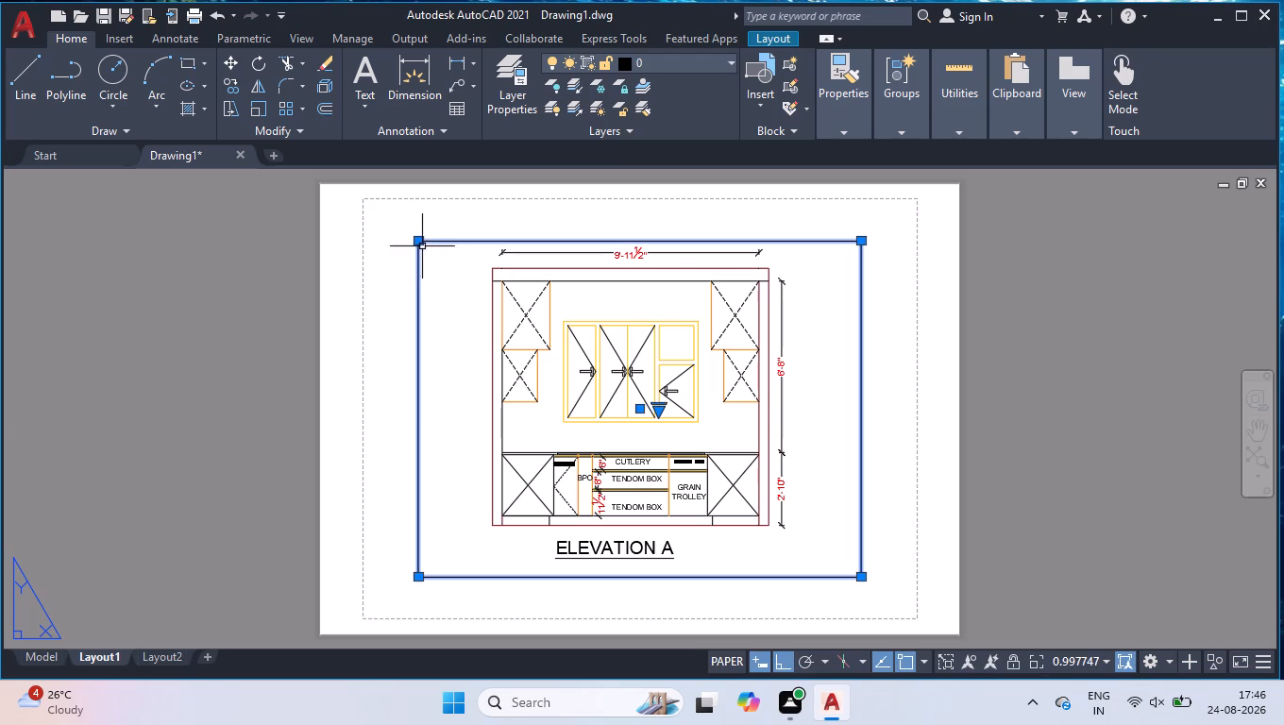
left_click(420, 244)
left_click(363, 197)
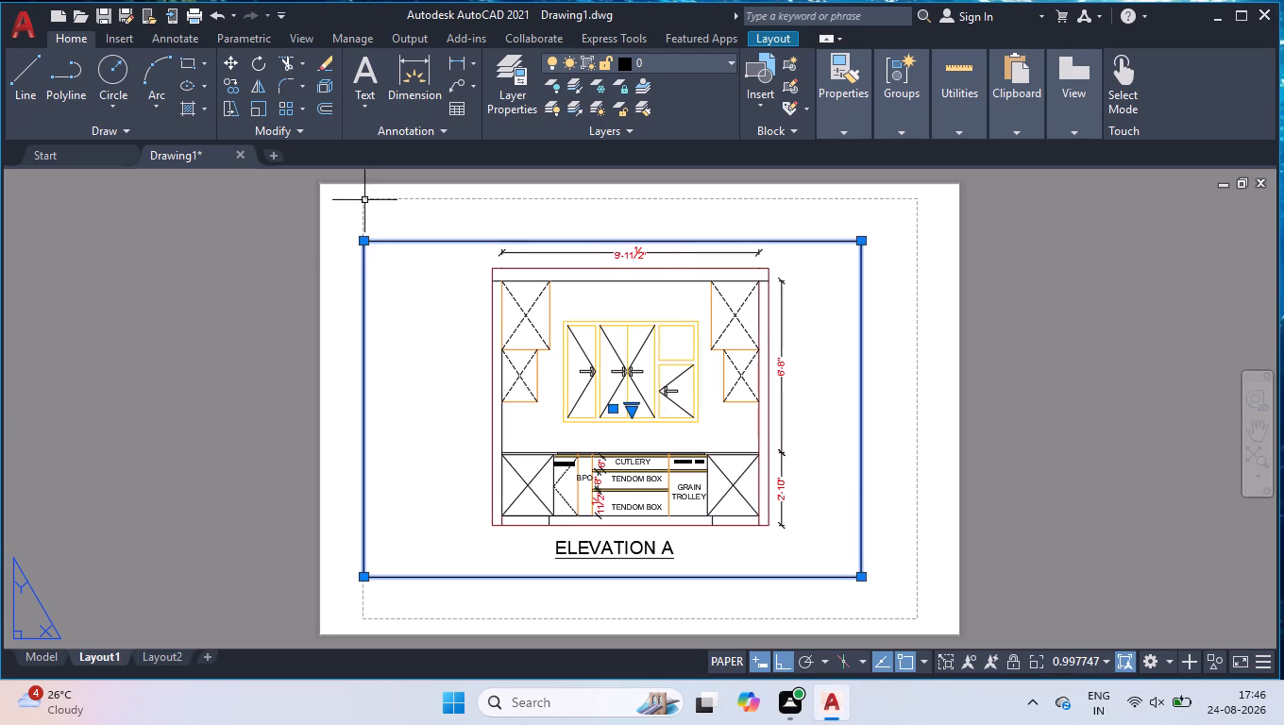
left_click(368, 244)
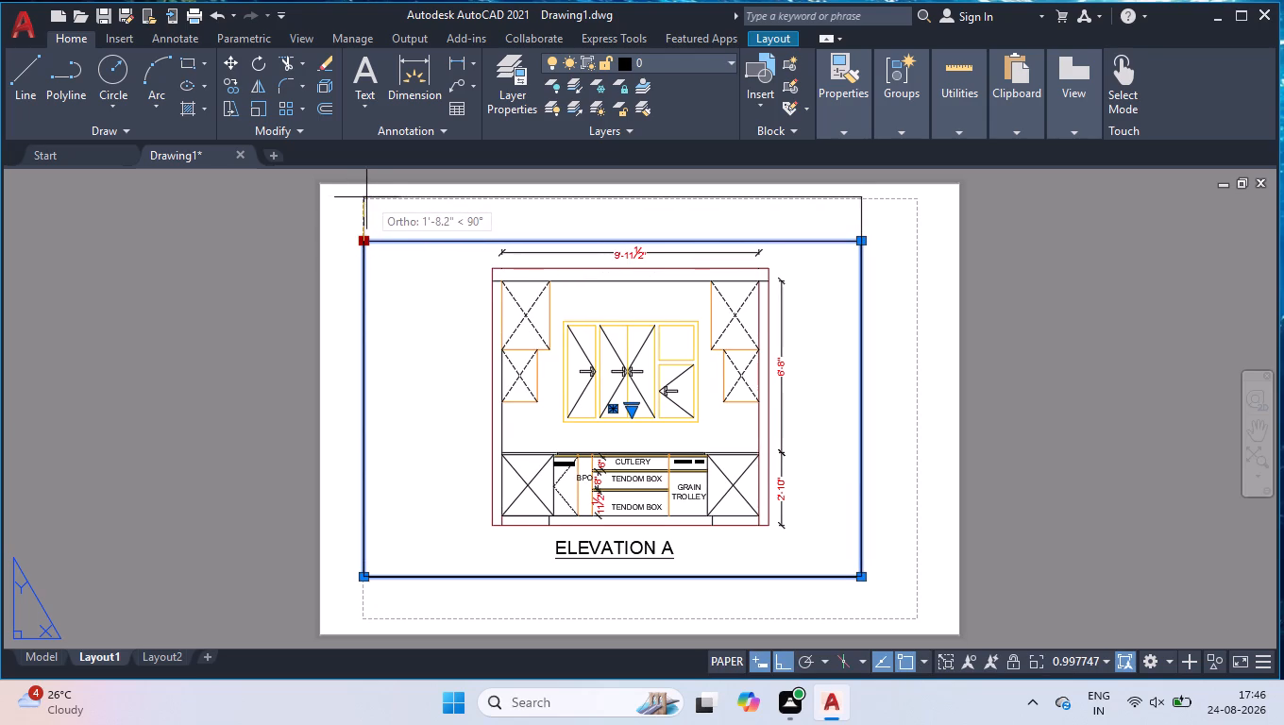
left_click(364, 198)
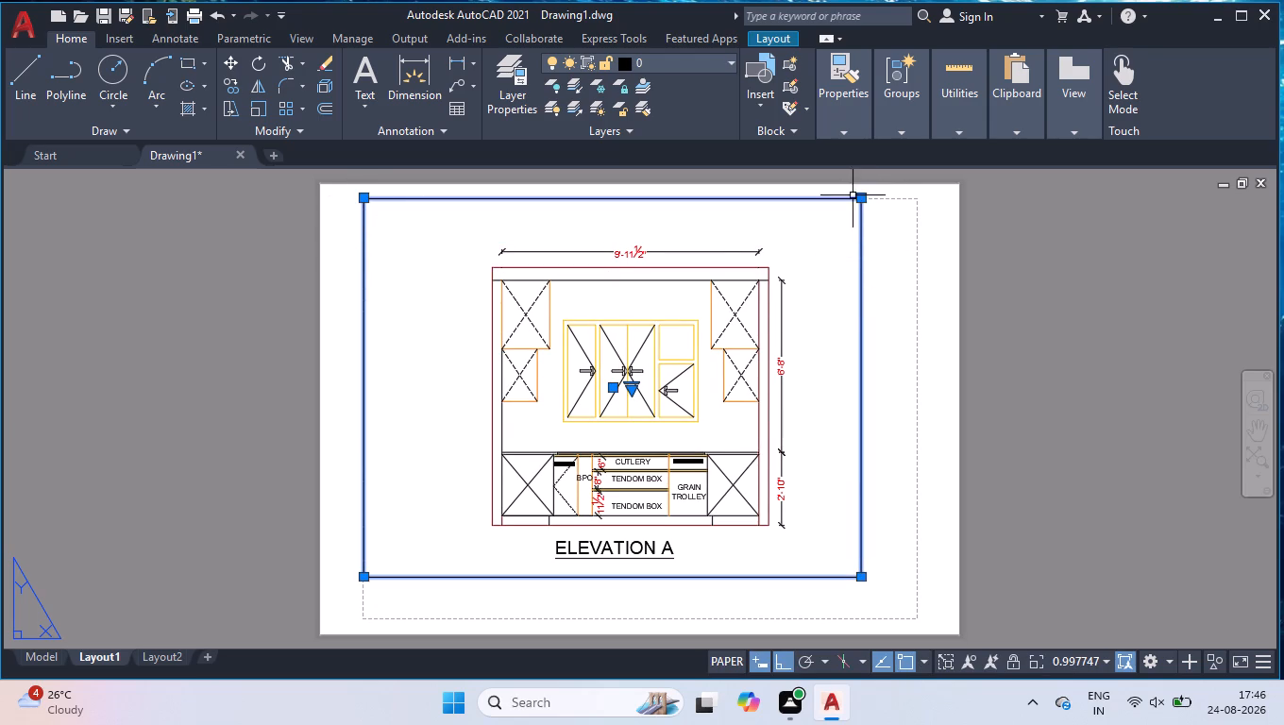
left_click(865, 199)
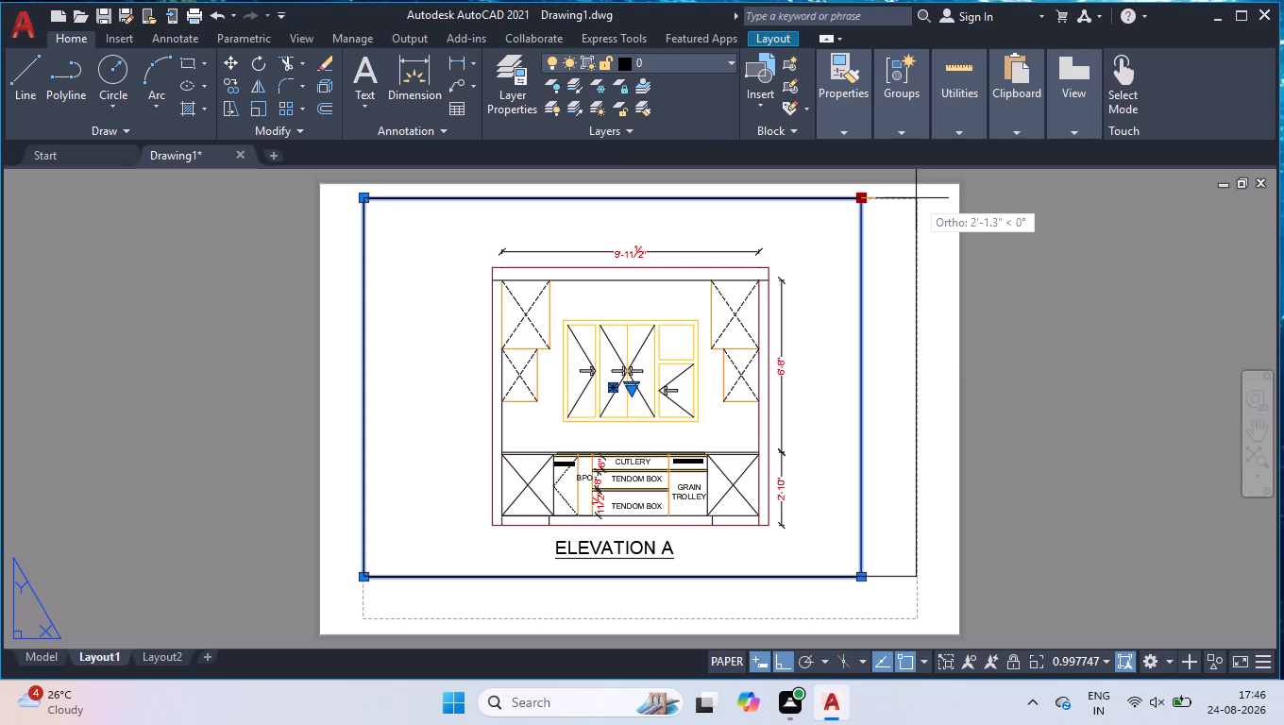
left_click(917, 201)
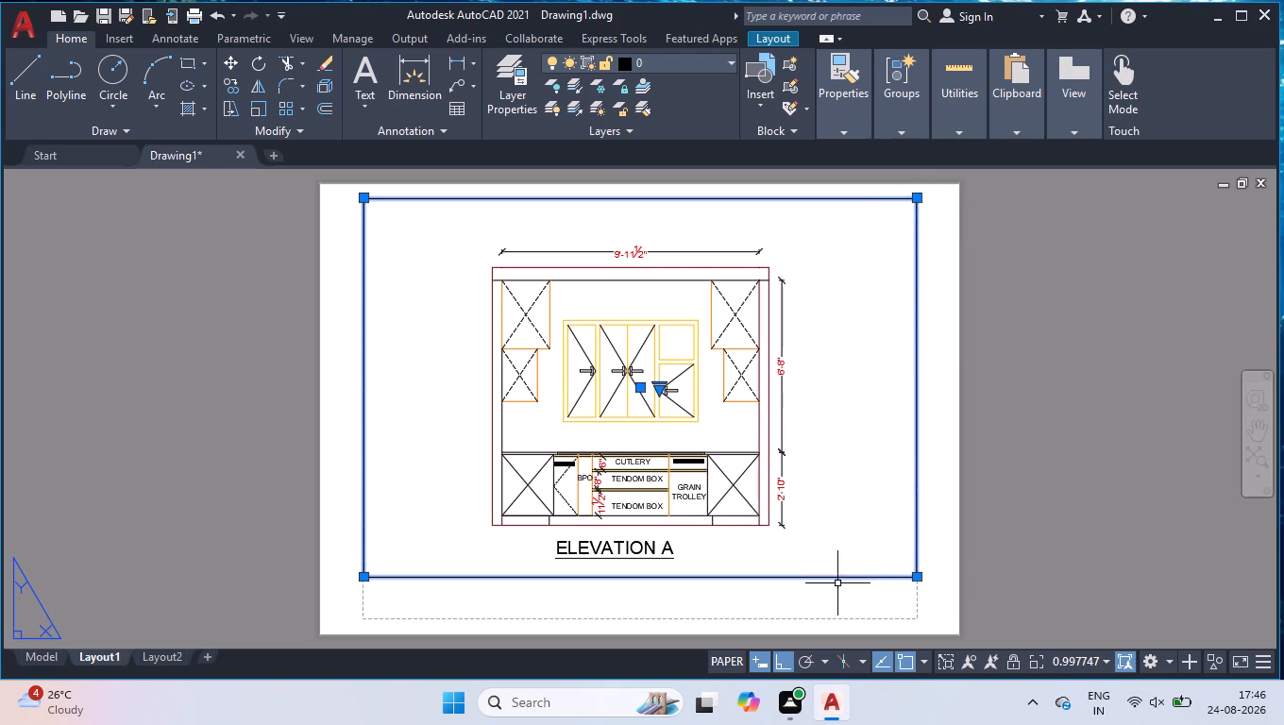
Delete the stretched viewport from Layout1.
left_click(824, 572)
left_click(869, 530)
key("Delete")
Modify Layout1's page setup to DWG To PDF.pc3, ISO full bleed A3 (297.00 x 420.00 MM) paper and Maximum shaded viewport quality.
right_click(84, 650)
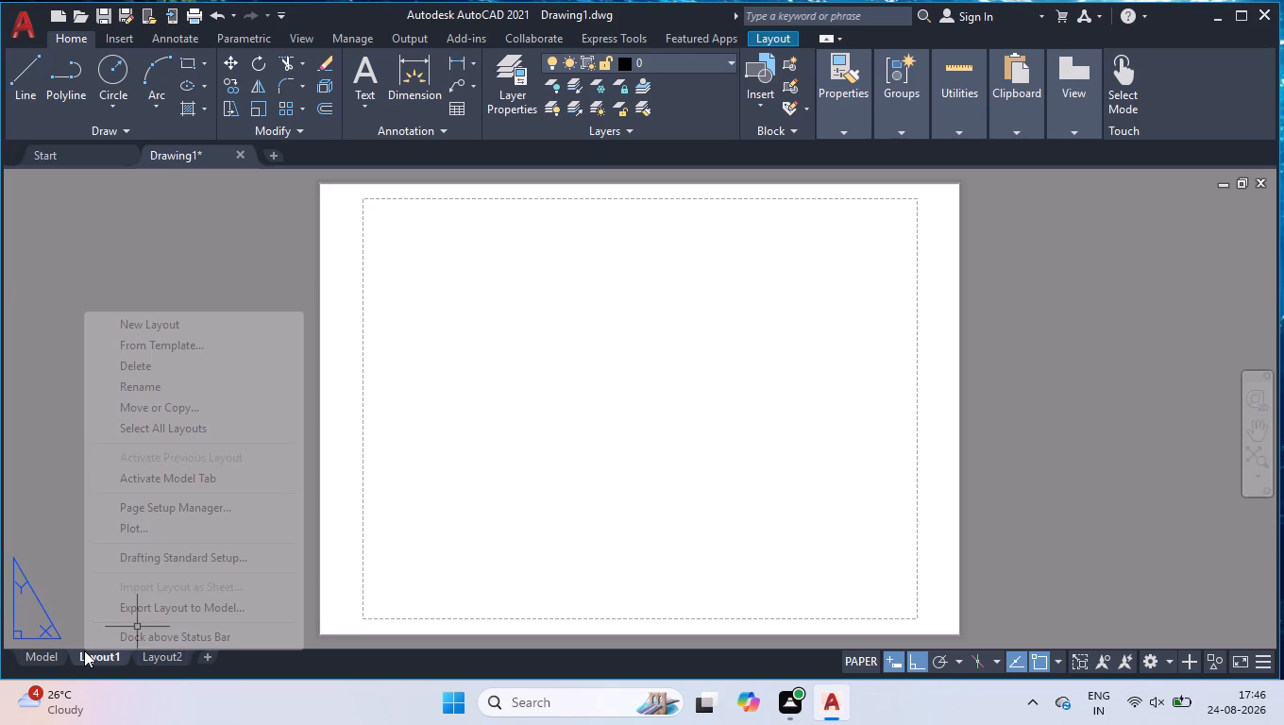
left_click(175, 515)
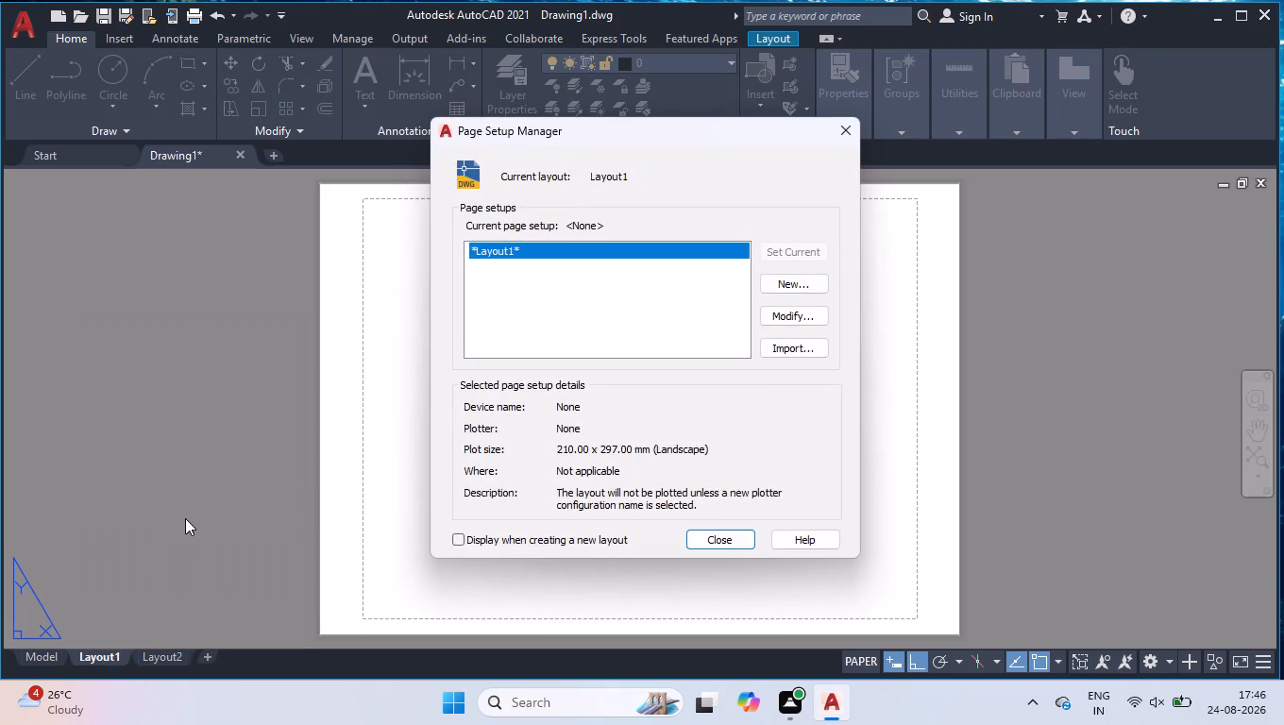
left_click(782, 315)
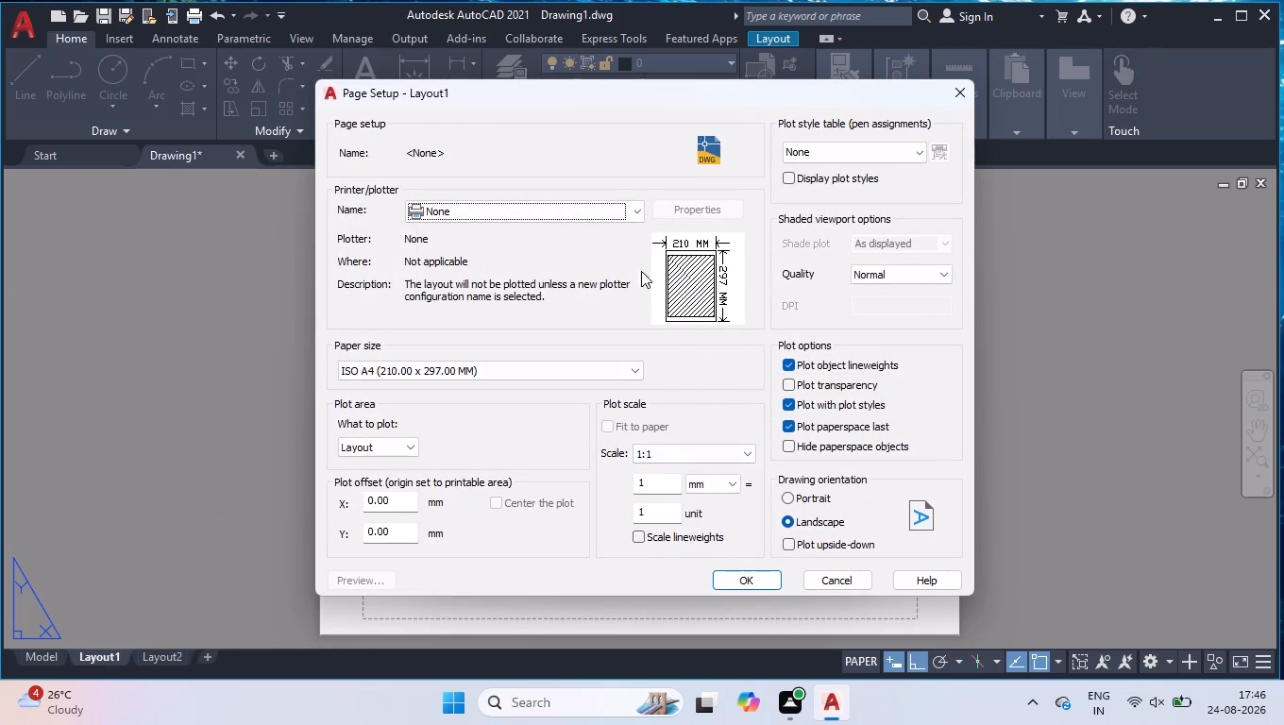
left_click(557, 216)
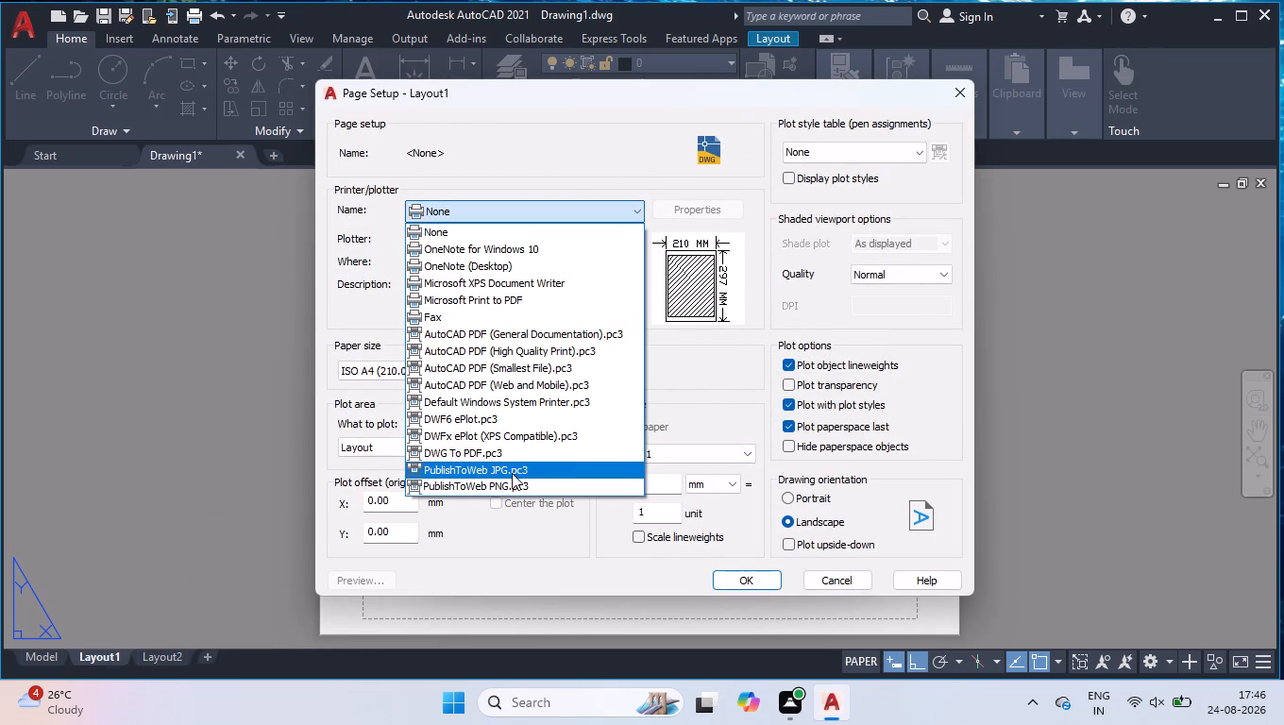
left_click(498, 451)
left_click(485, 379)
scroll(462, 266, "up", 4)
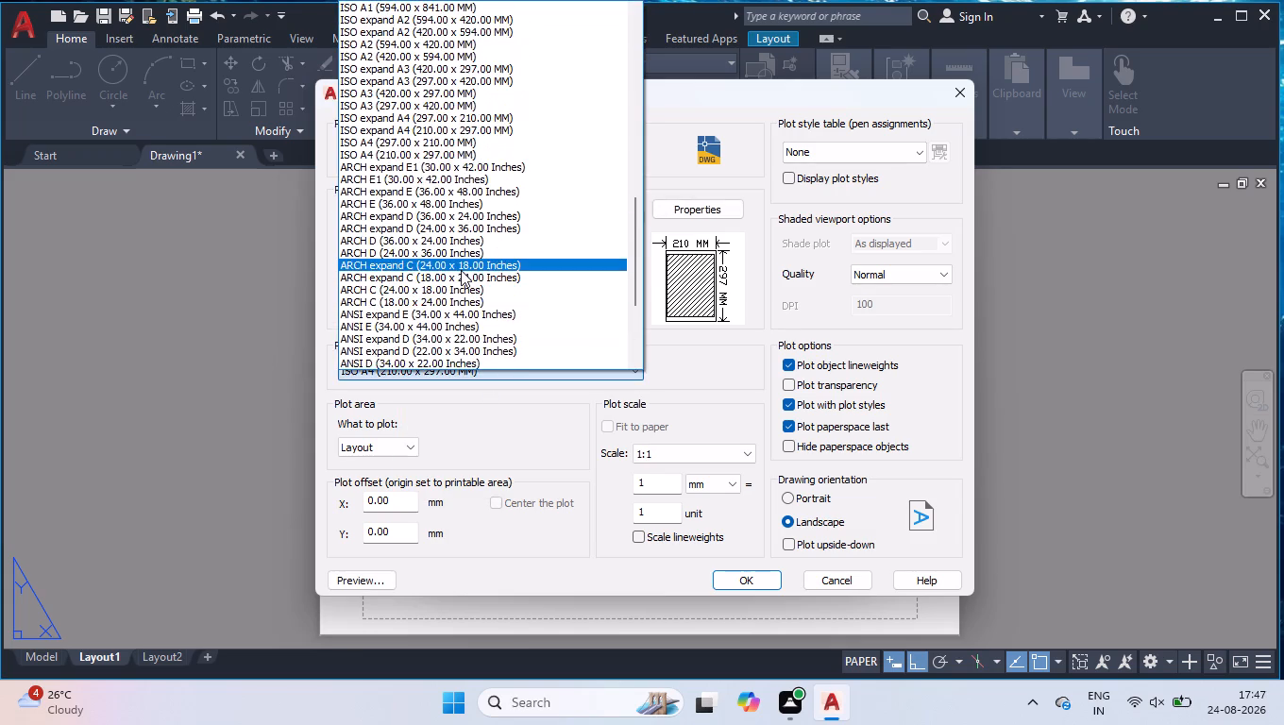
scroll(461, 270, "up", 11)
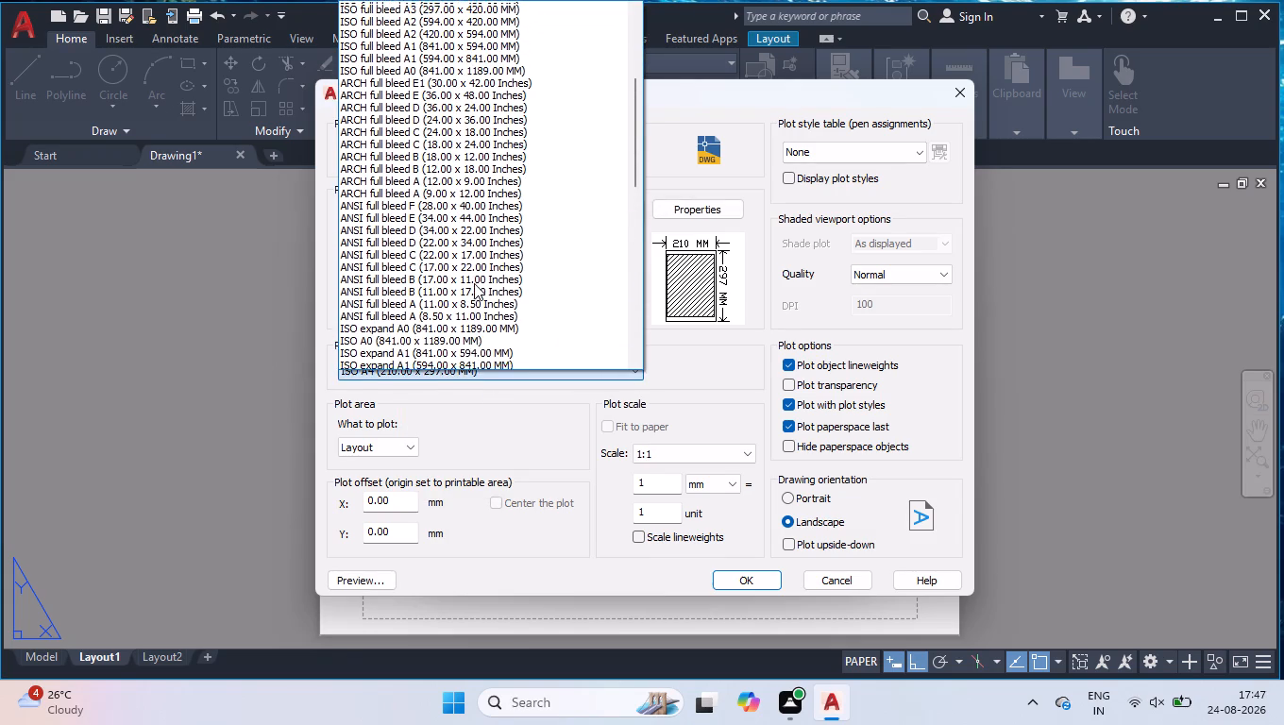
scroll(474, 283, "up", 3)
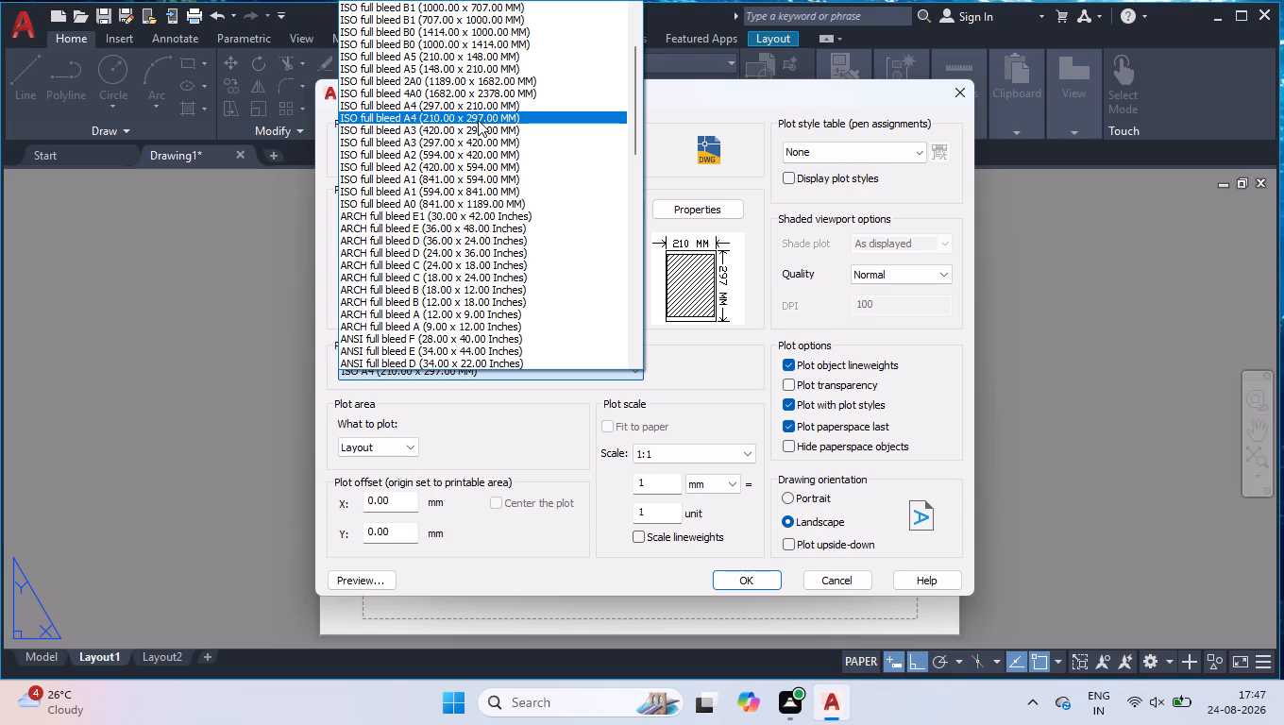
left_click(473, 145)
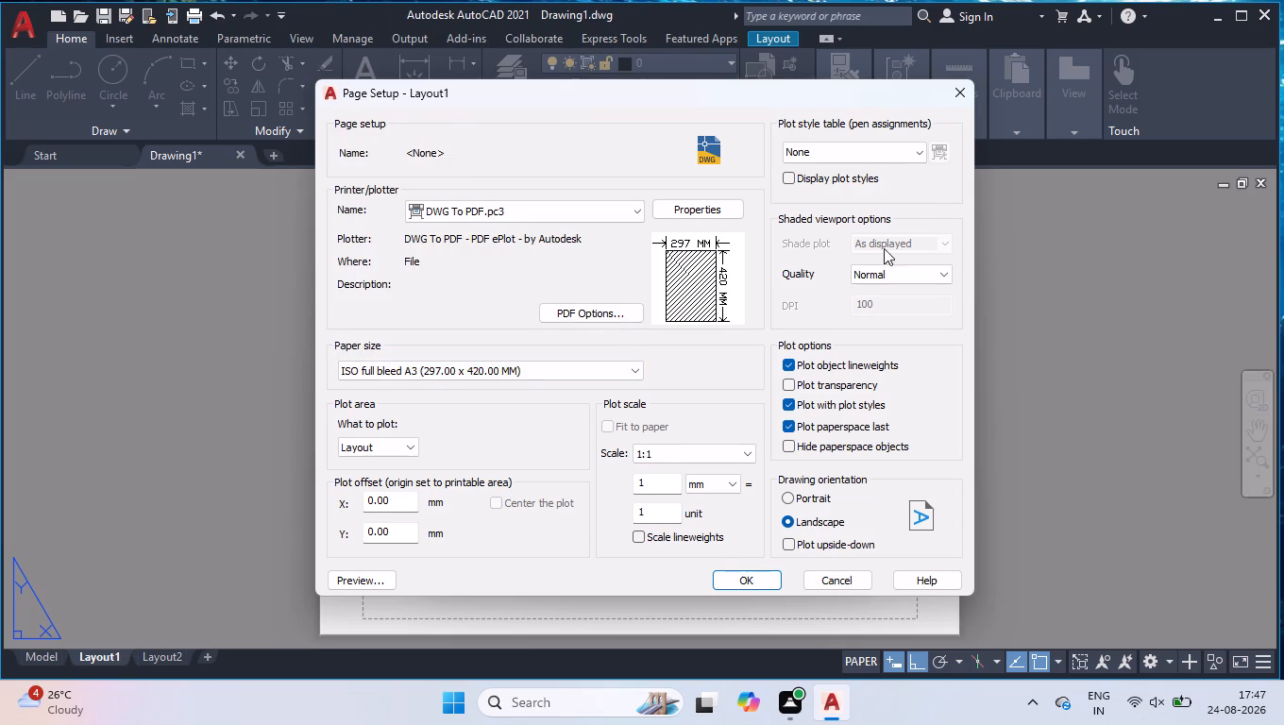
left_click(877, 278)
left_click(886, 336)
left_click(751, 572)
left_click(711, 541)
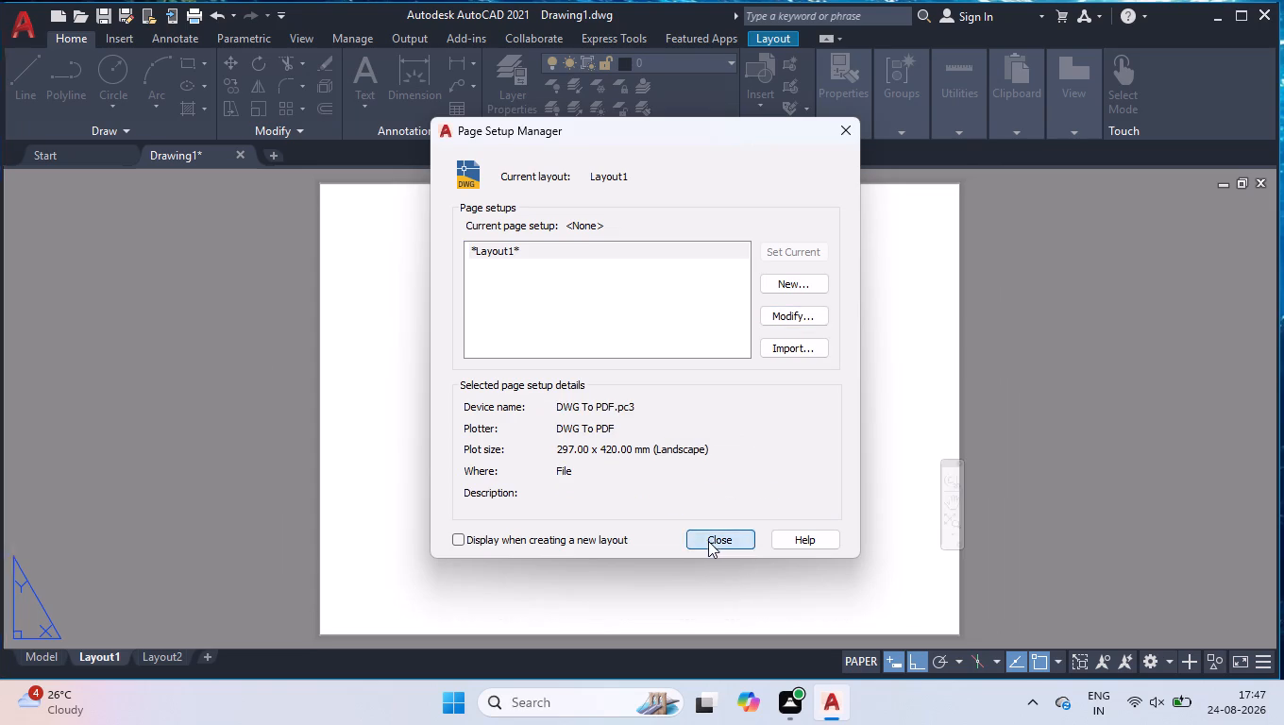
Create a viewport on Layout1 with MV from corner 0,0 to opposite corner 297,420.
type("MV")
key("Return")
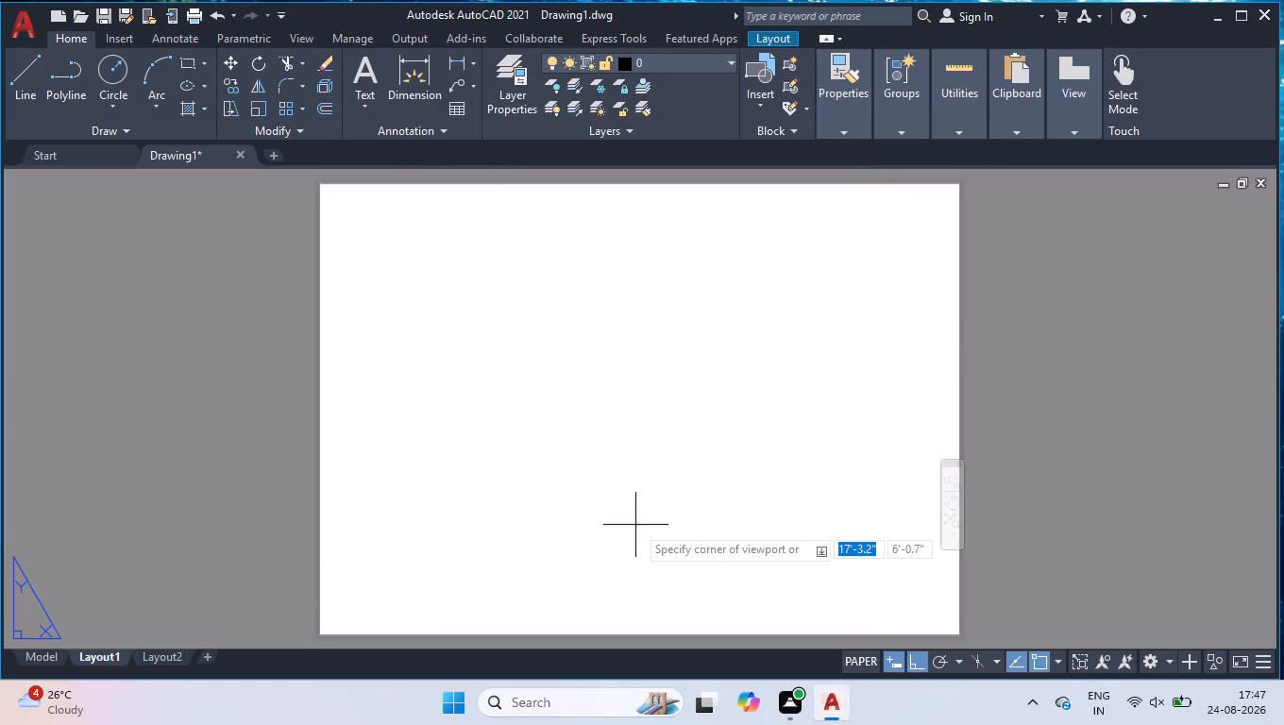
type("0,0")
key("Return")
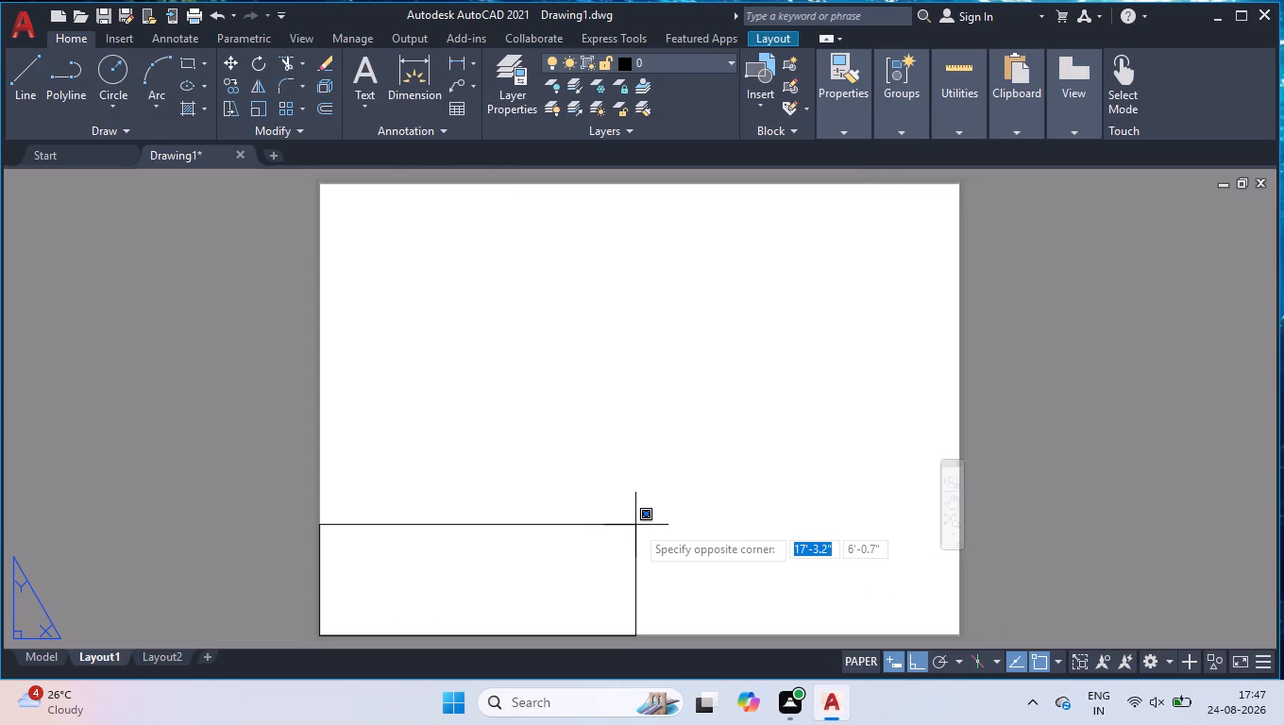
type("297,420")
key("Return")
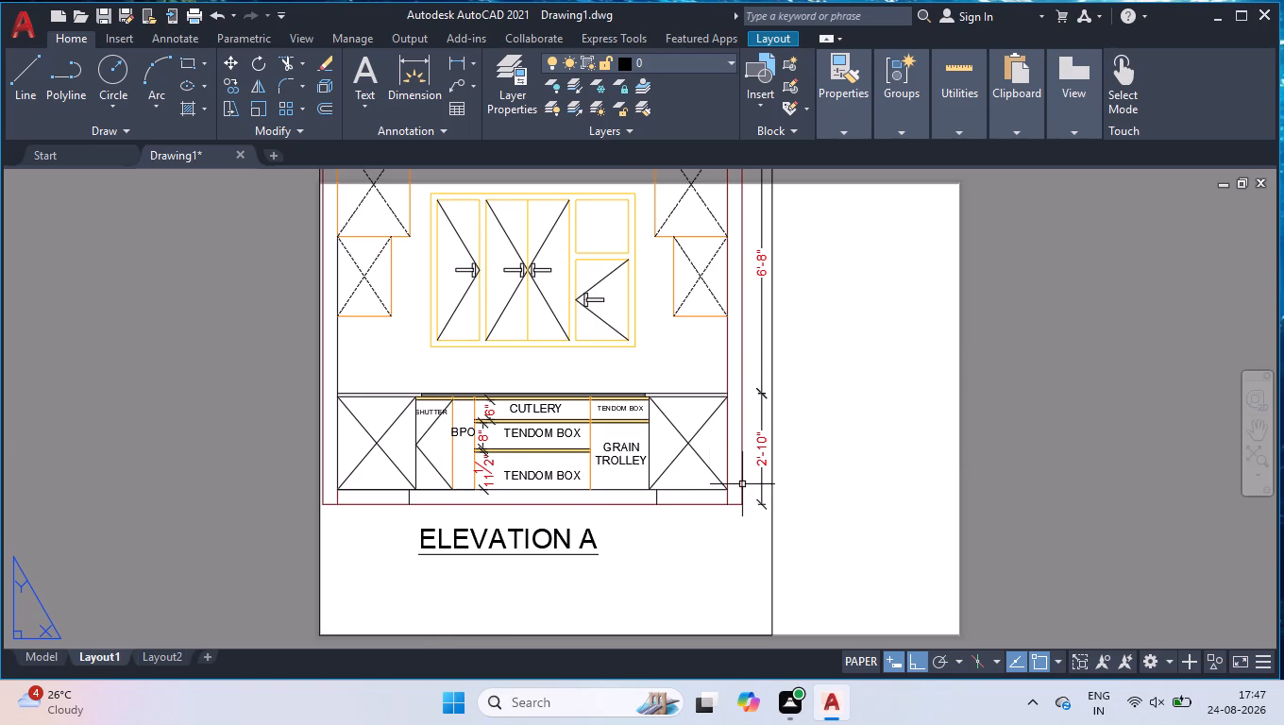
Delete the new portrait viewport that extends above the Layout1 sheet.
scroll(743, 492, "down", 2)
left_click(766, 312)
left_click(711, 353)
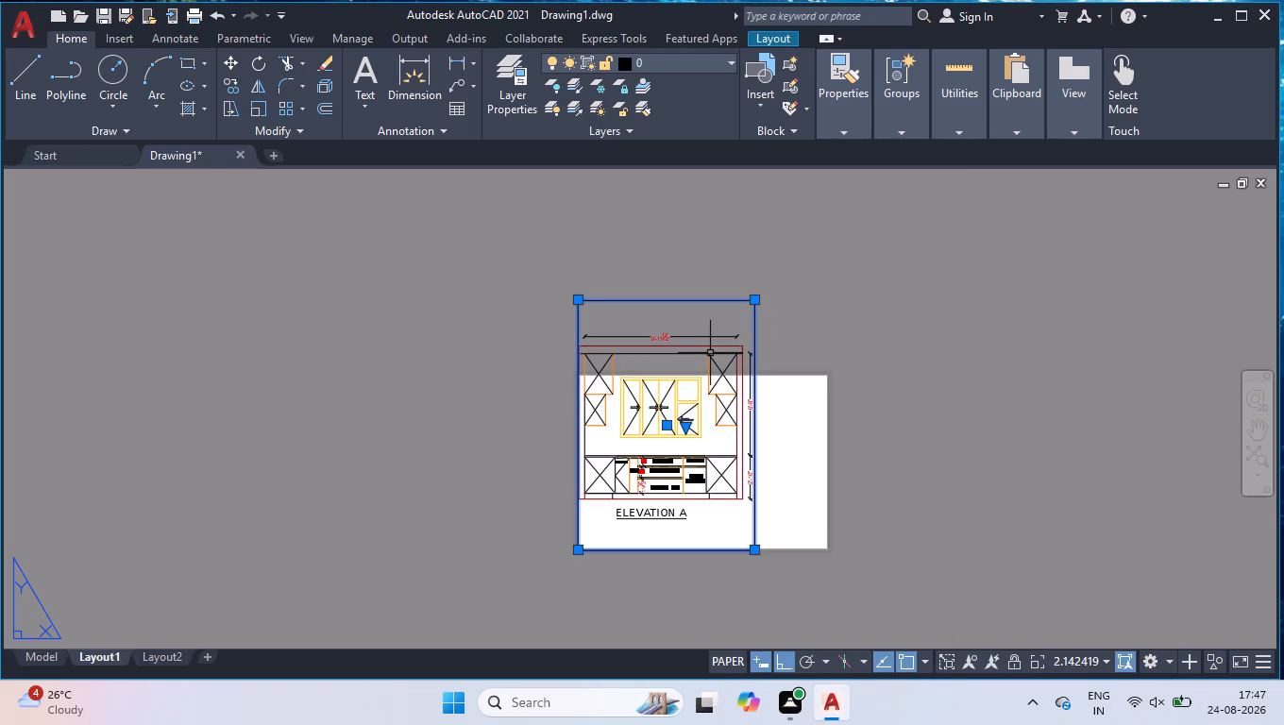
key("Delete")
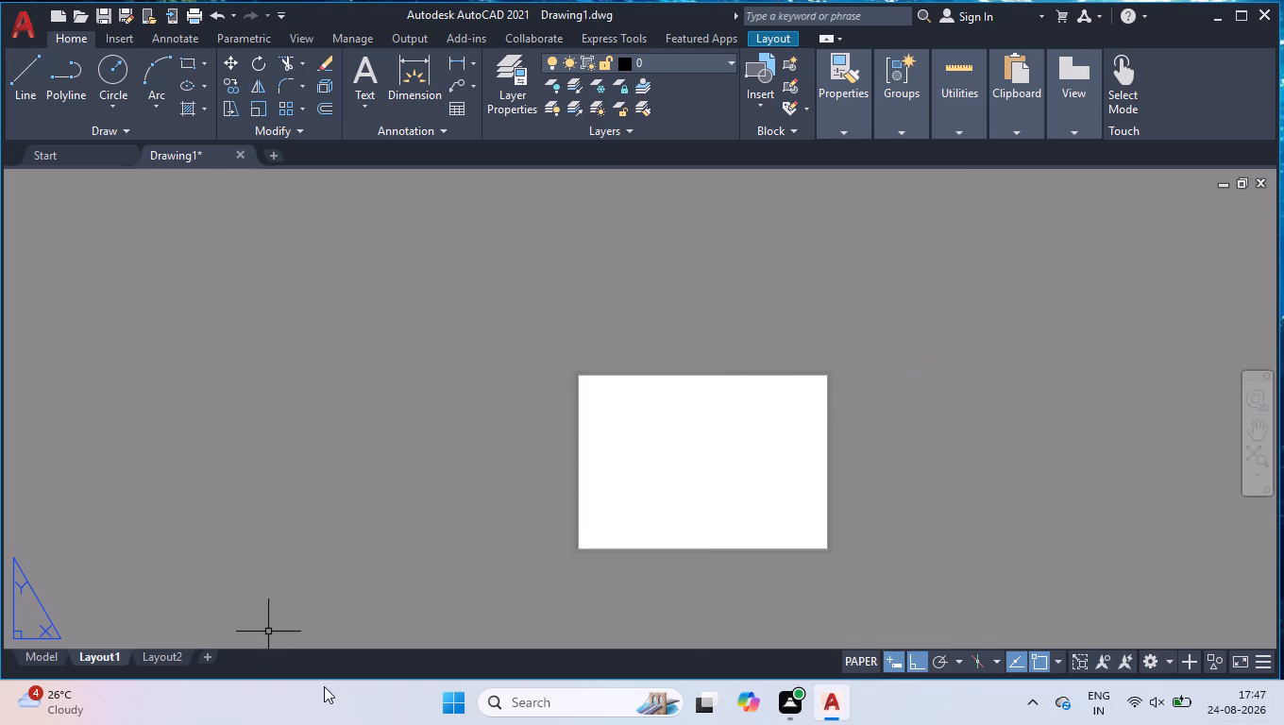
Delete Layout1 from the drawing.
right_click(77, 661)
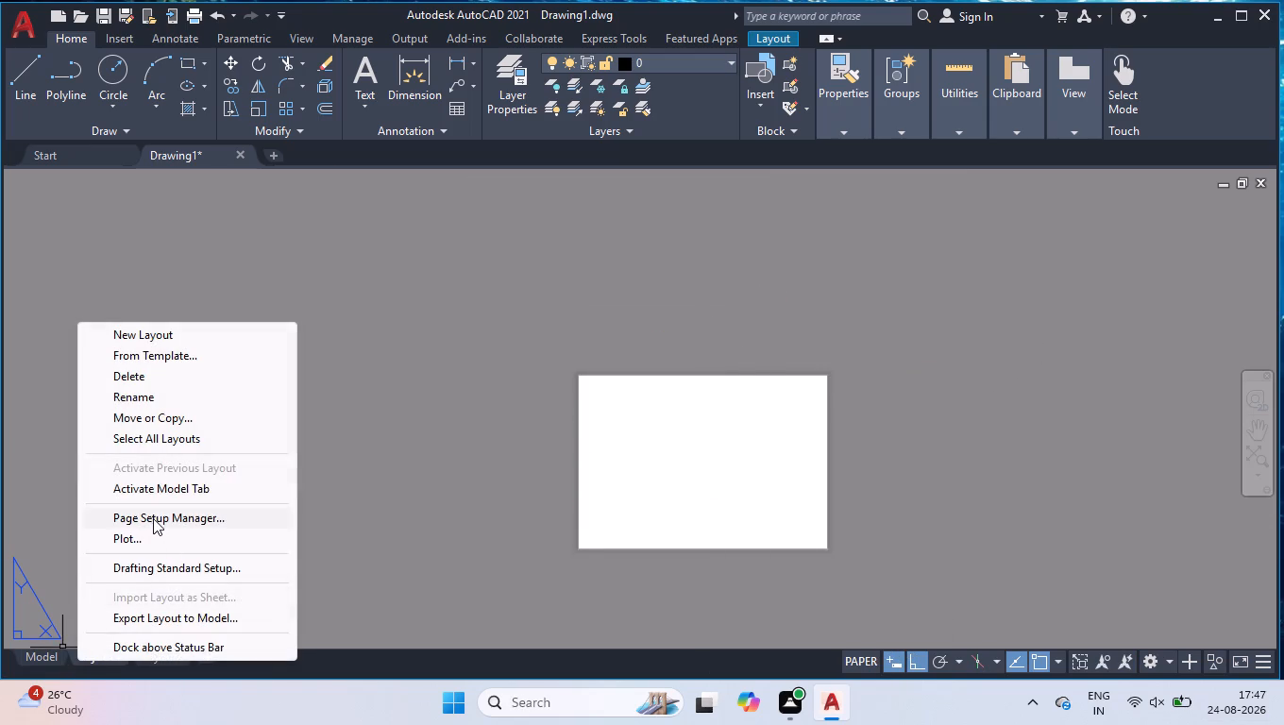
left_click(133, 375)
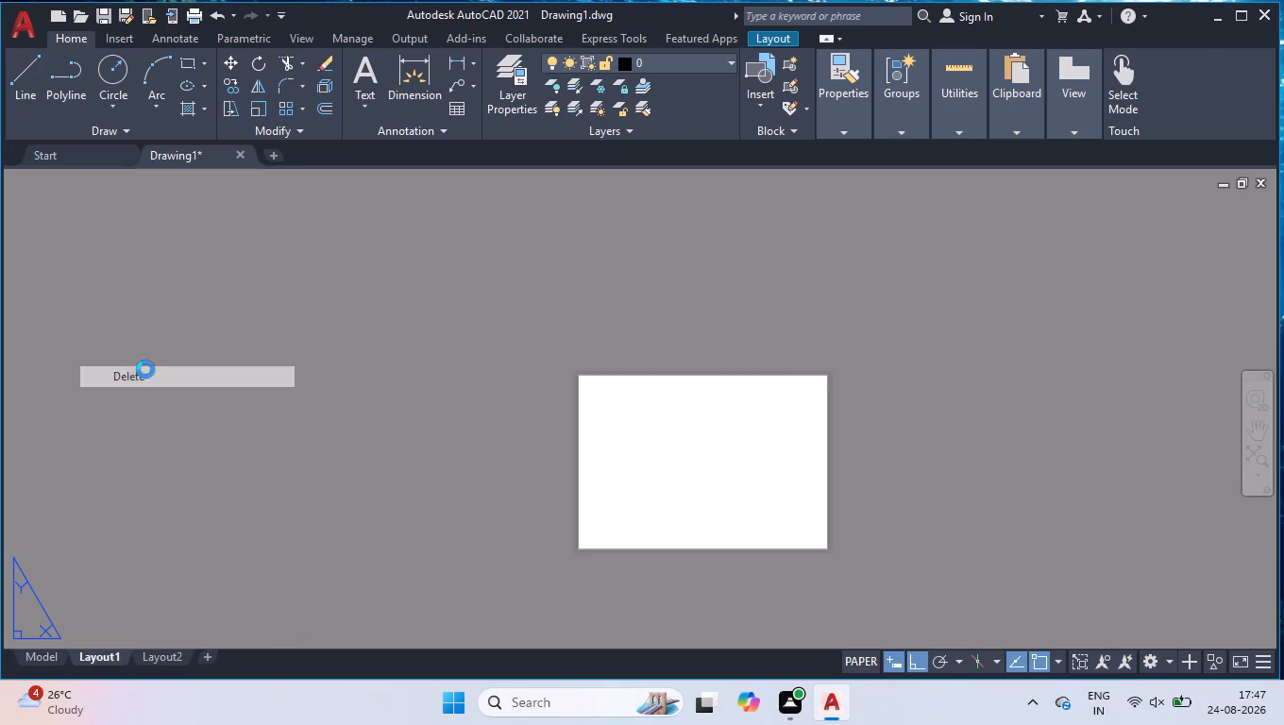
left_click(668, 416)
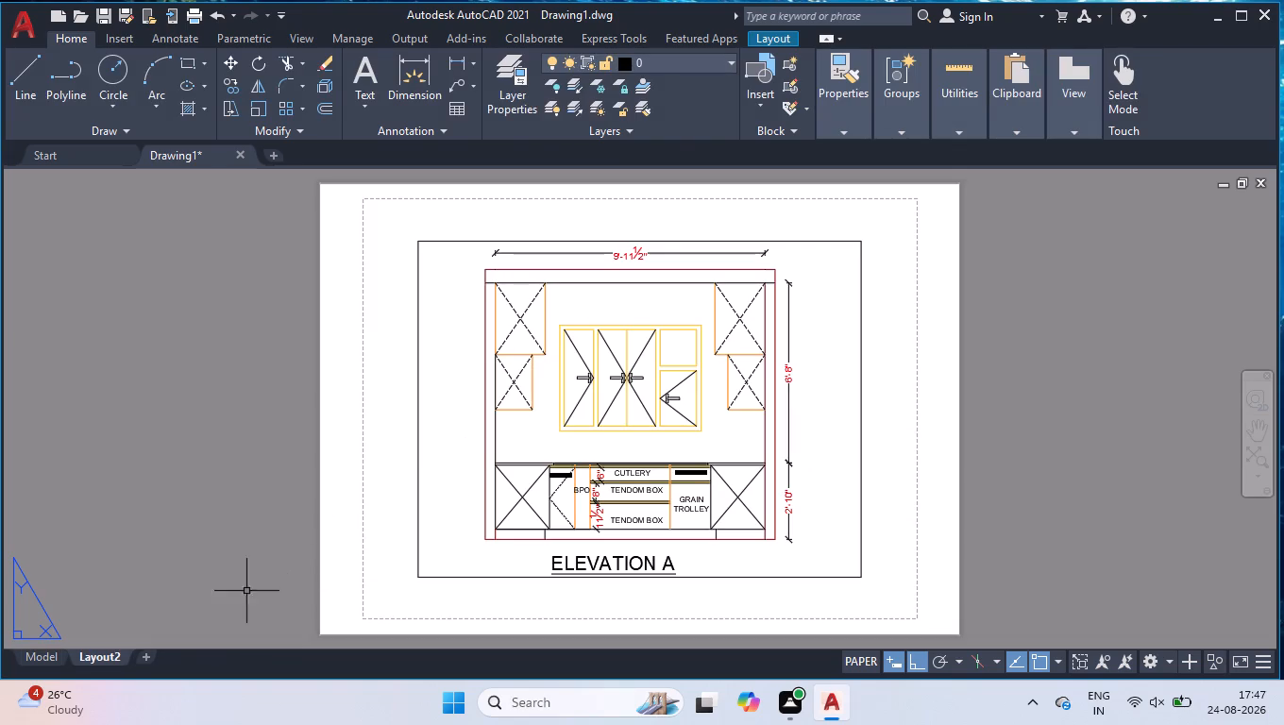
Export the current layout, Layout2, as a PDF named Drawing1.pdf to the Desktop.
scroll(446, 437, "up", 1)
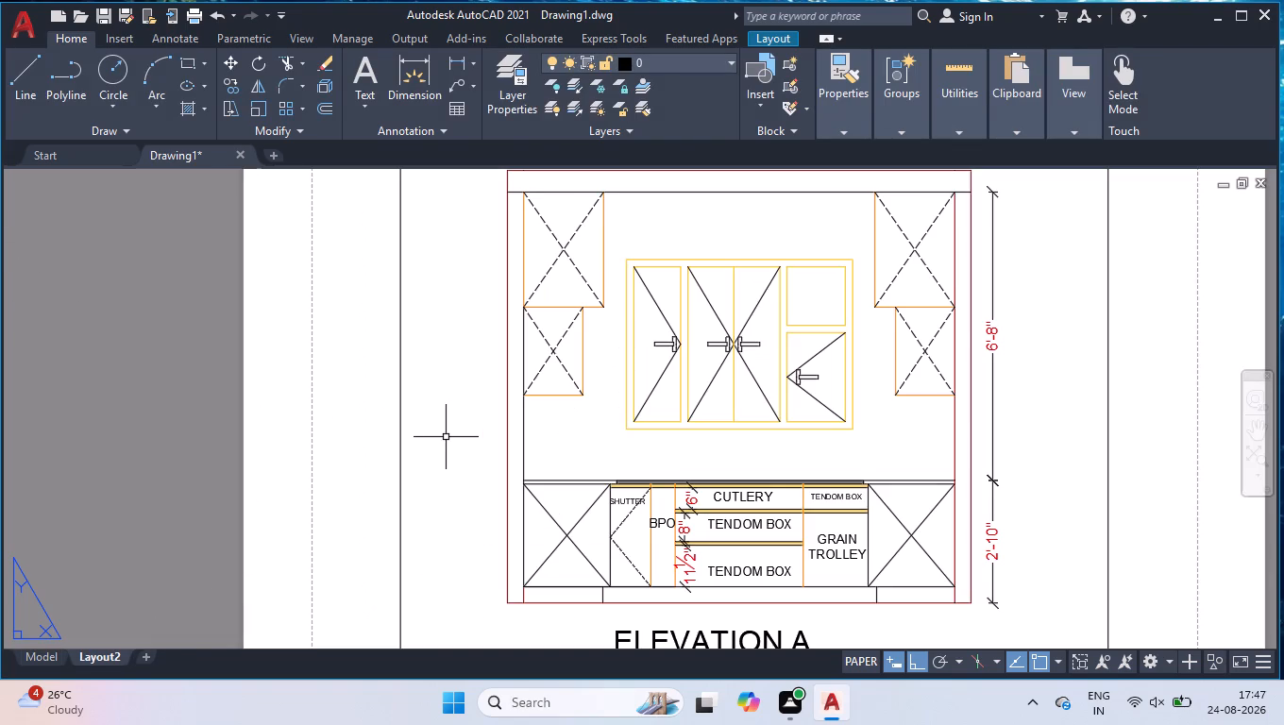
scroll(446, 436, "down", 1)
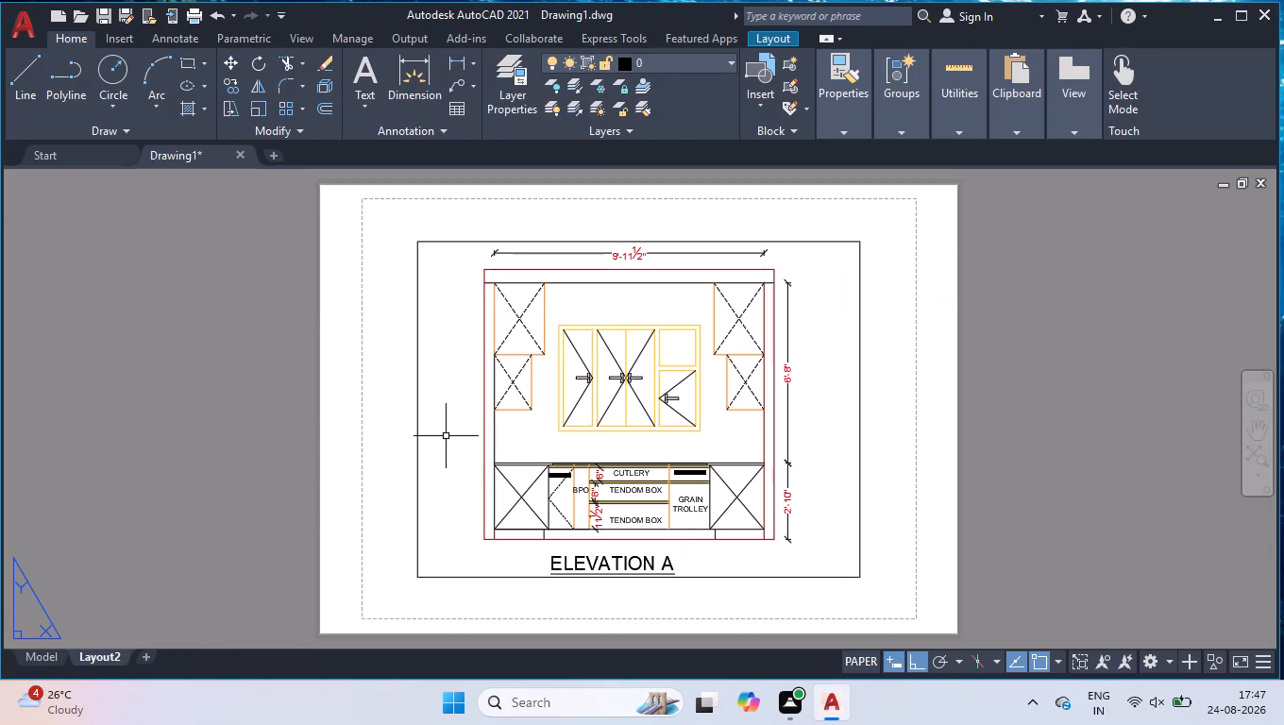
left_click(19, 18)
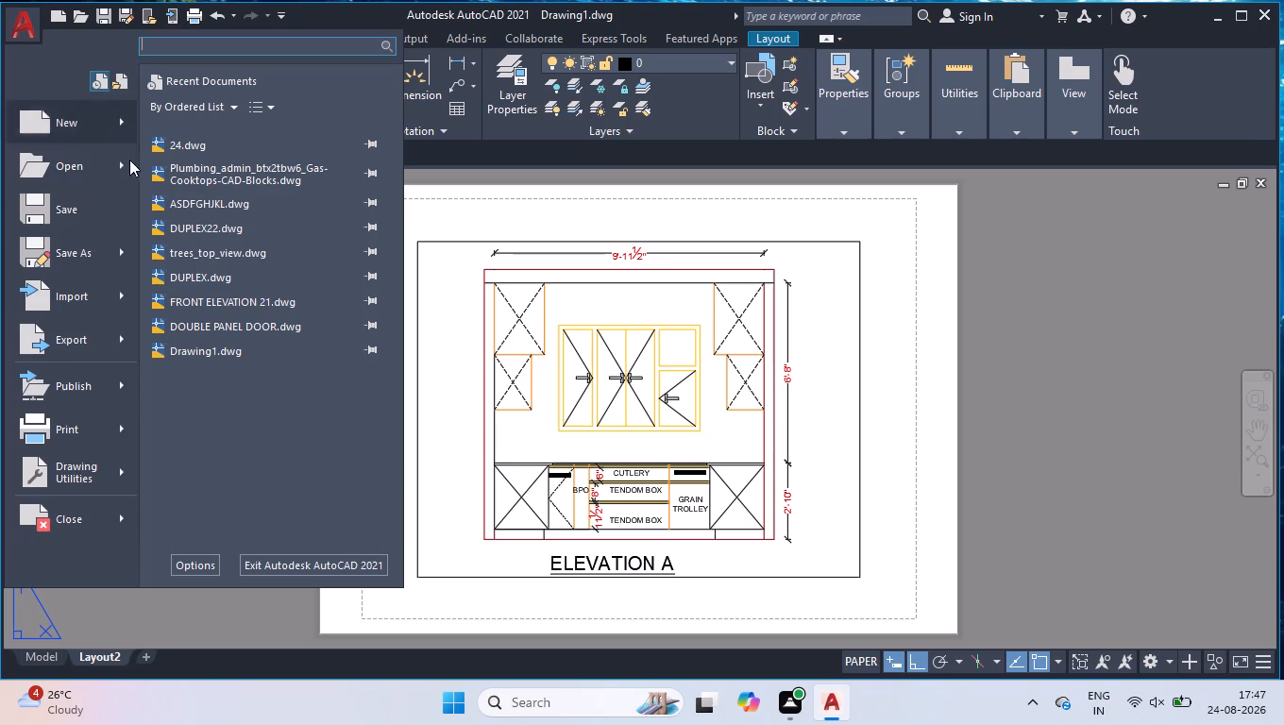
left_click(72, 329)
left_click(215, 301)
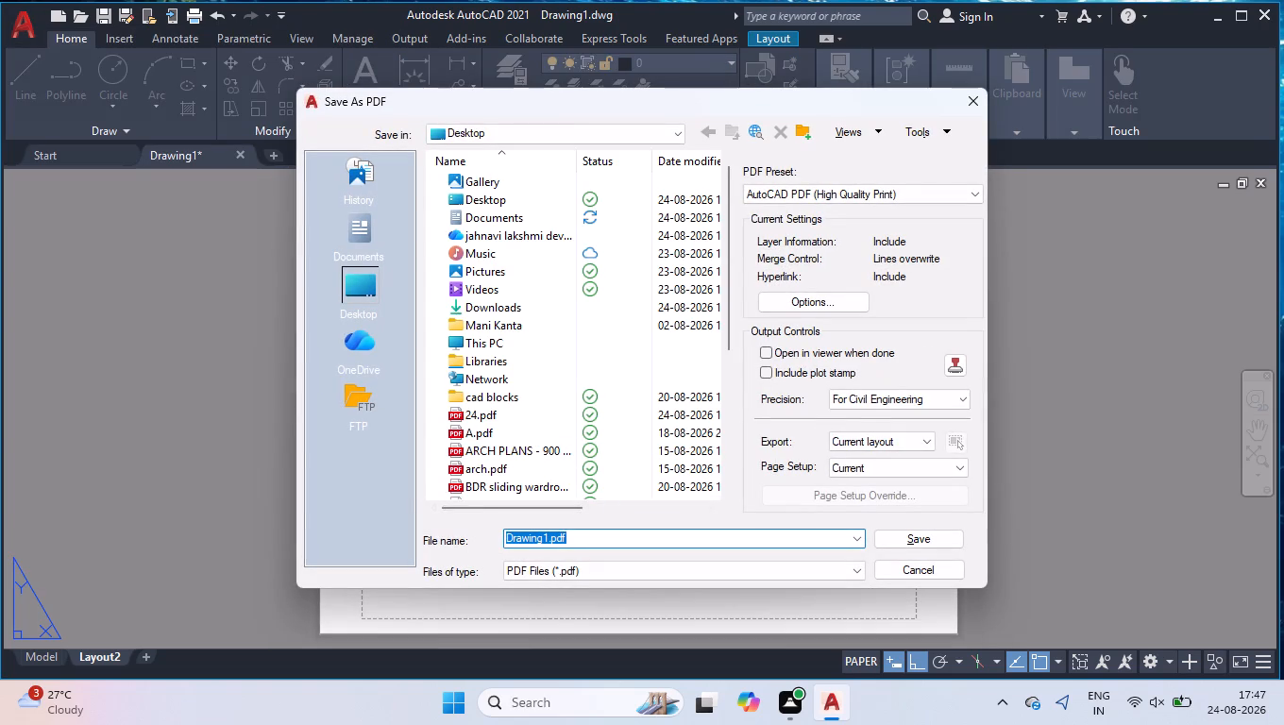
key("Return")
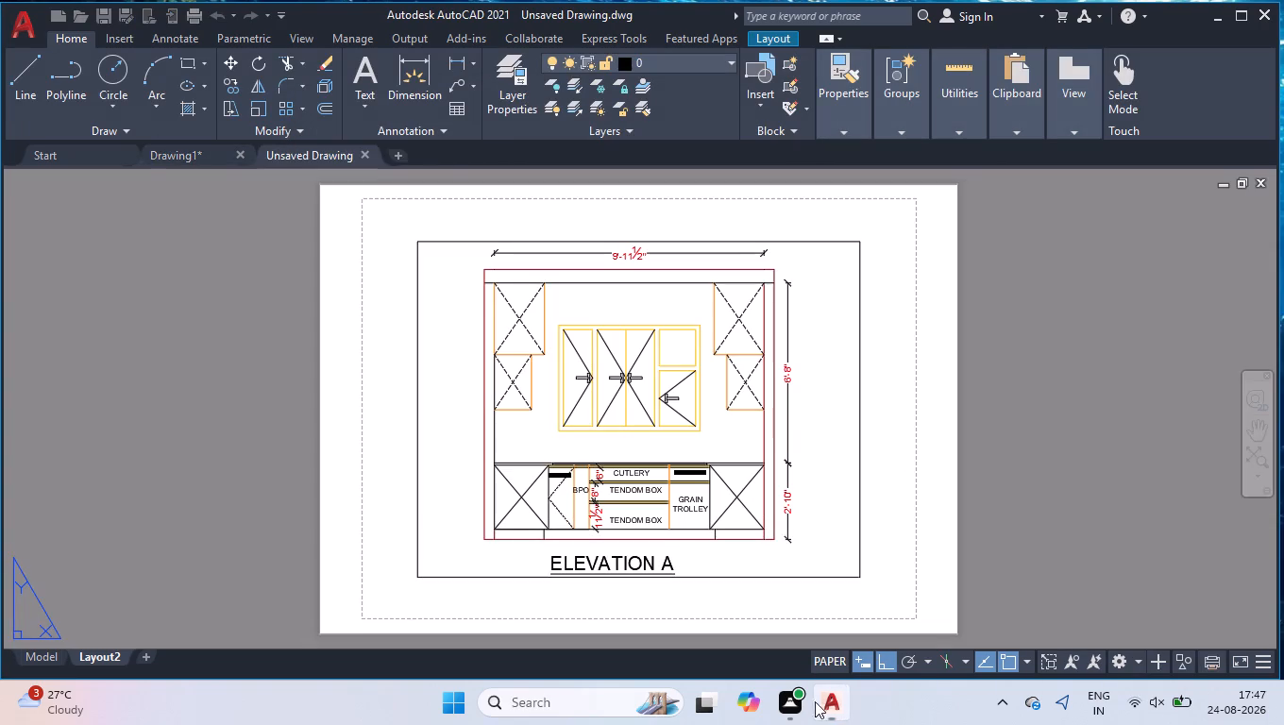
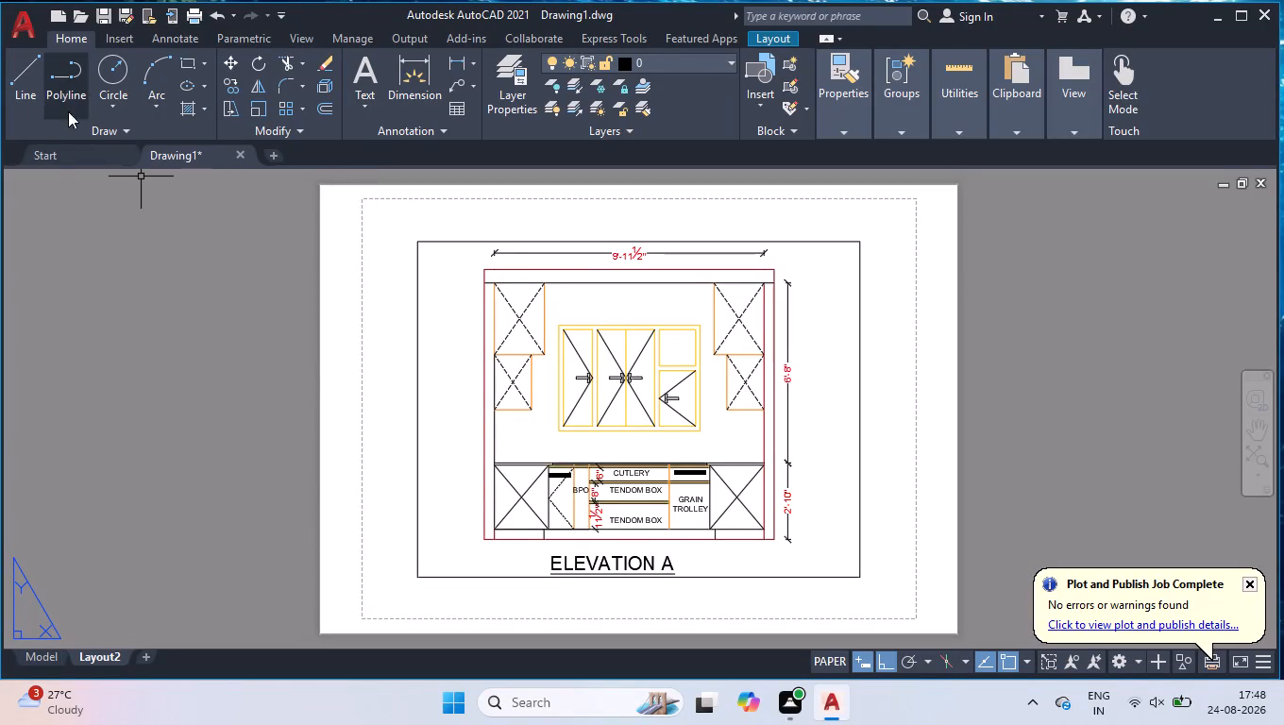
Switch to model space and quit the application, saving the drawing's changes in Documents under the file name KITCHE.
left_click(44, 651)
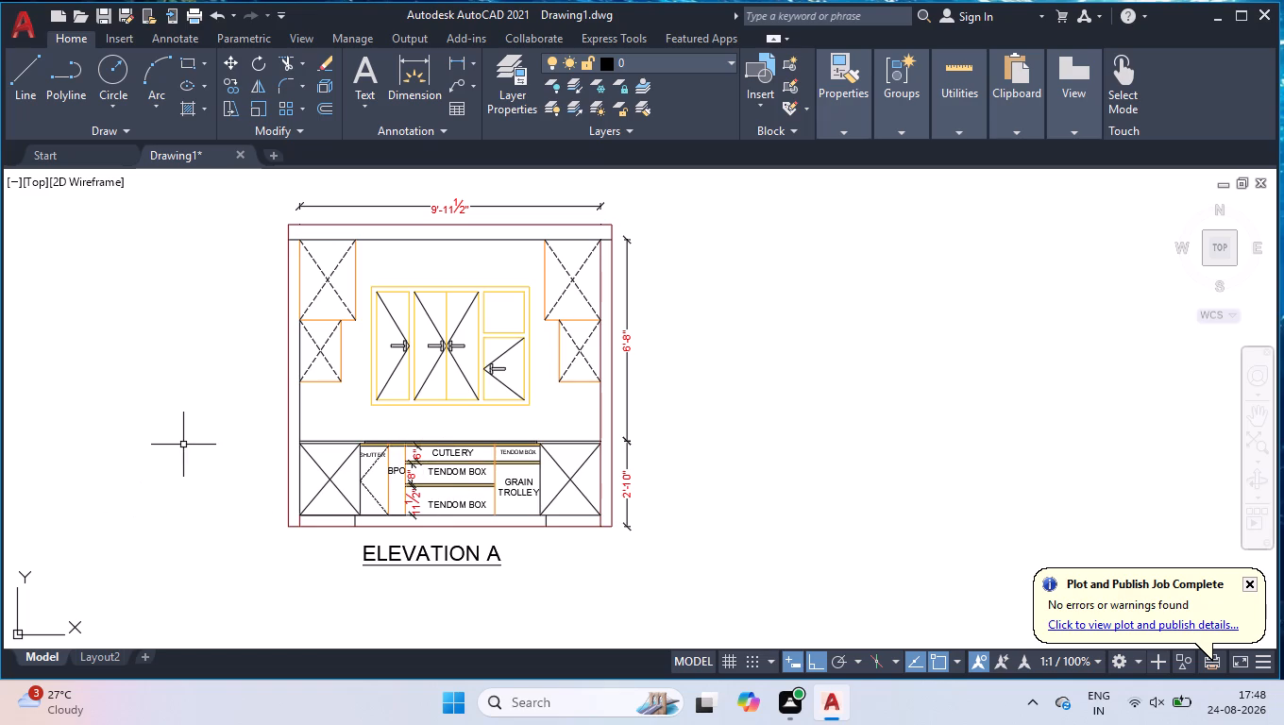
key("ctrl+q")
key("Return")
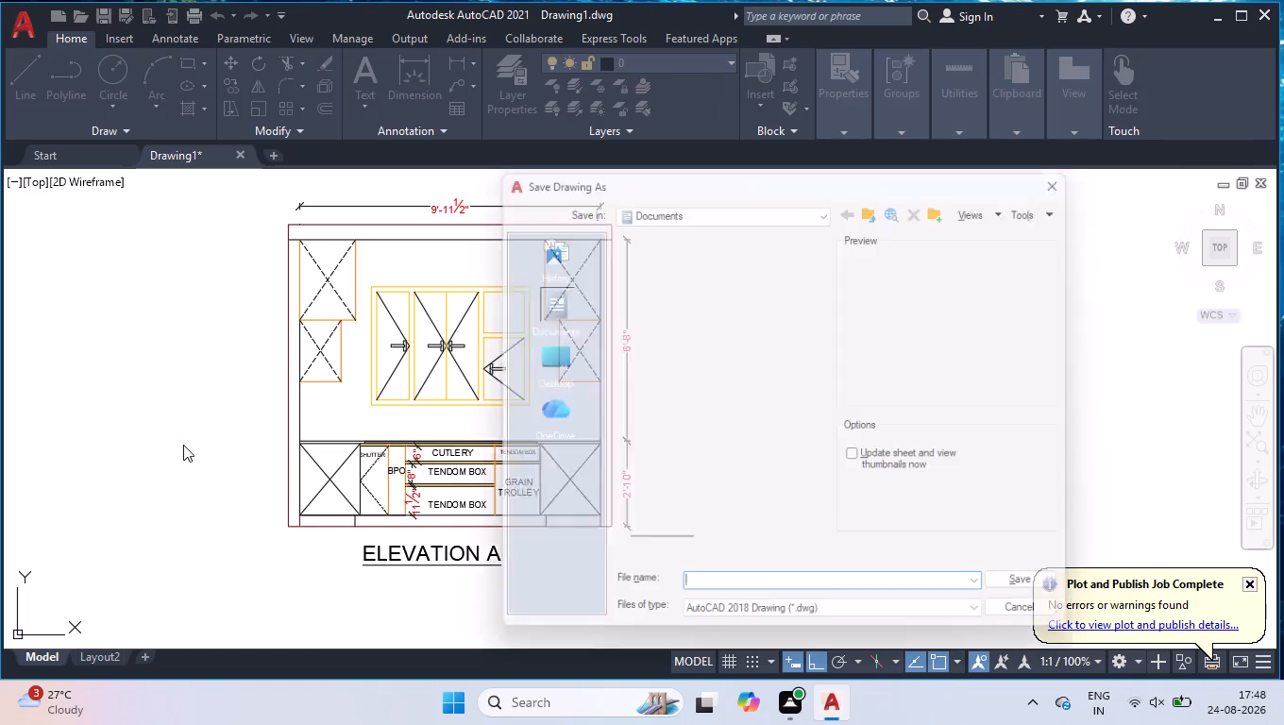
type("KITCHE")
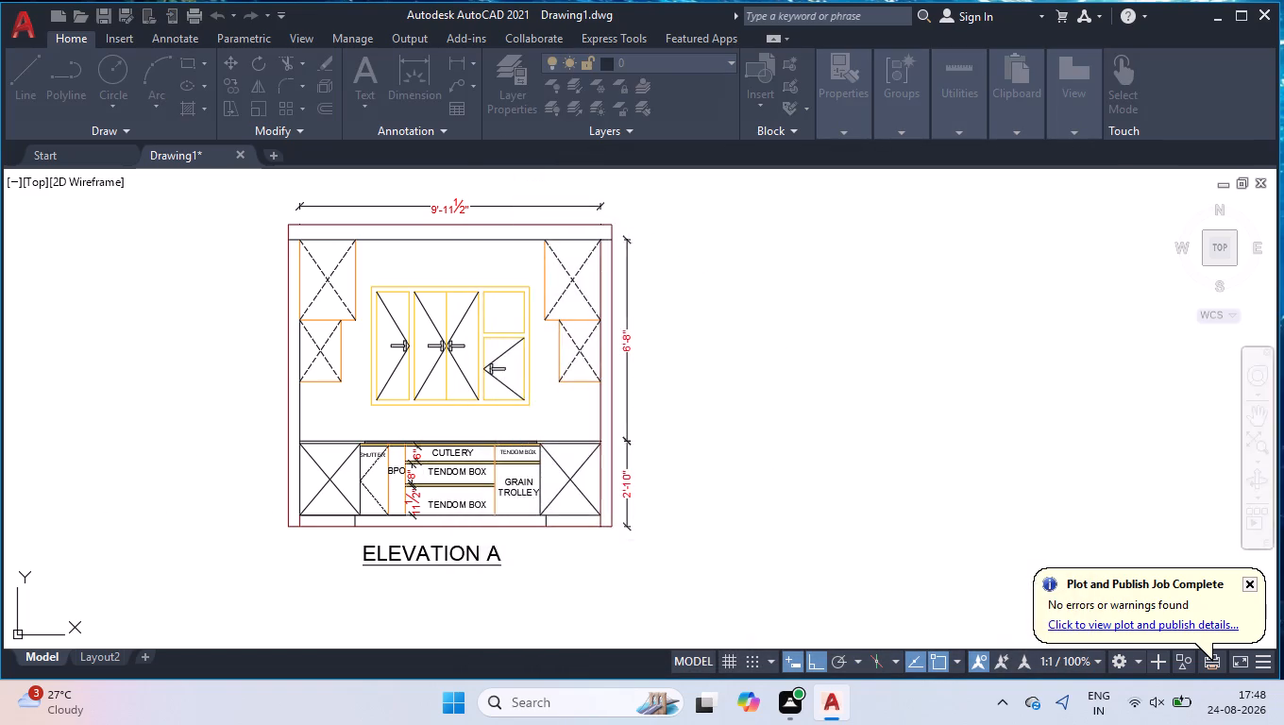